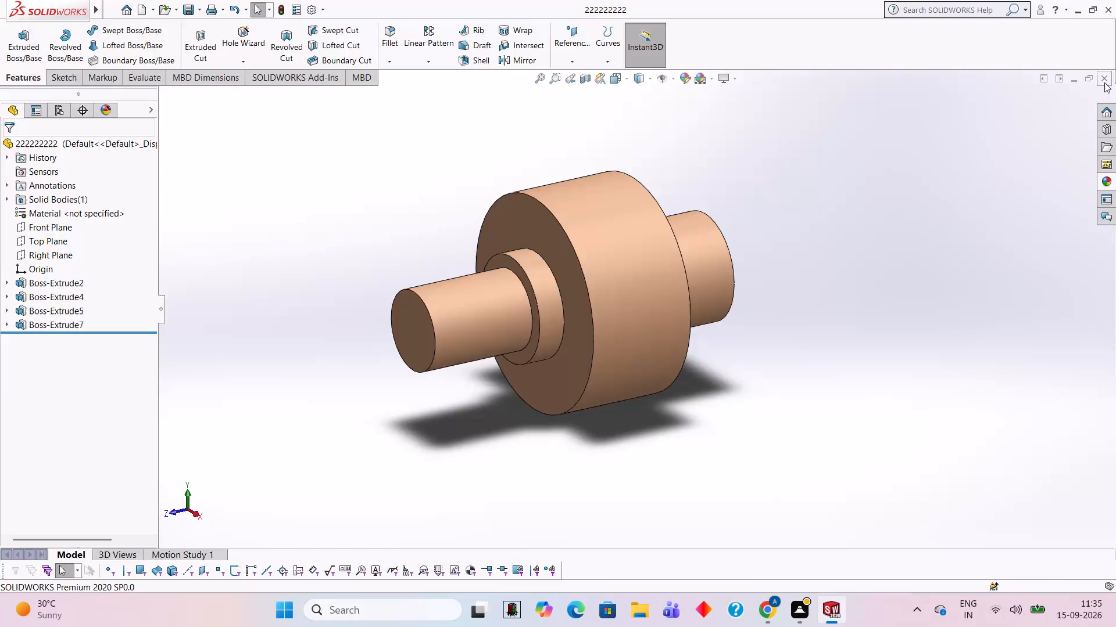
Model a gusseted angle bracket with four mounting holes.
Create a new part document.
left_click(144, 10)
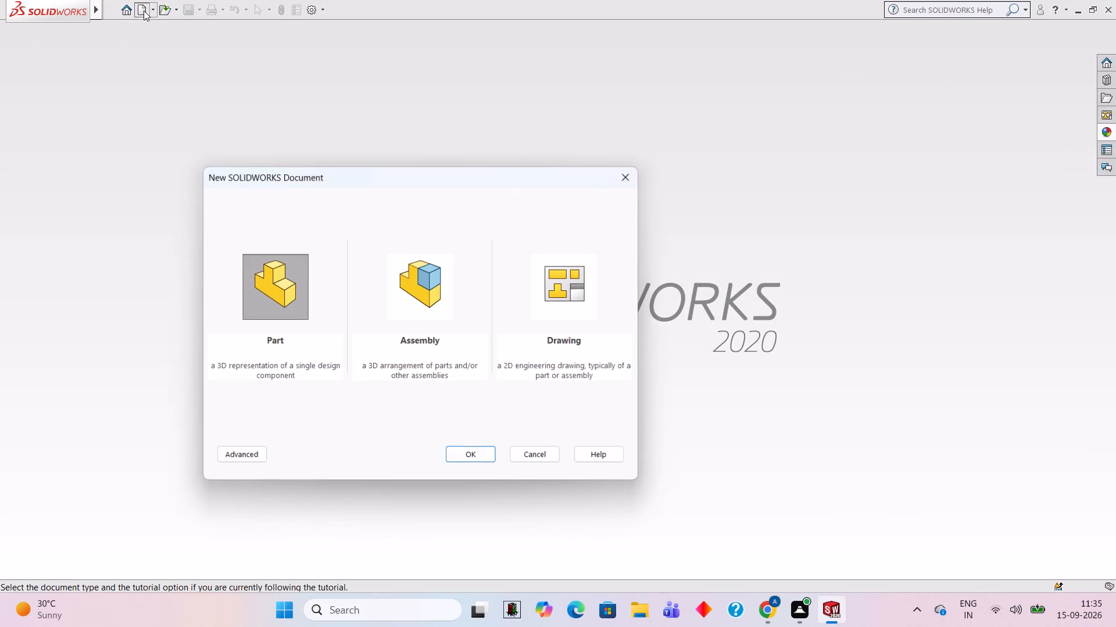
left_click(469, 449)
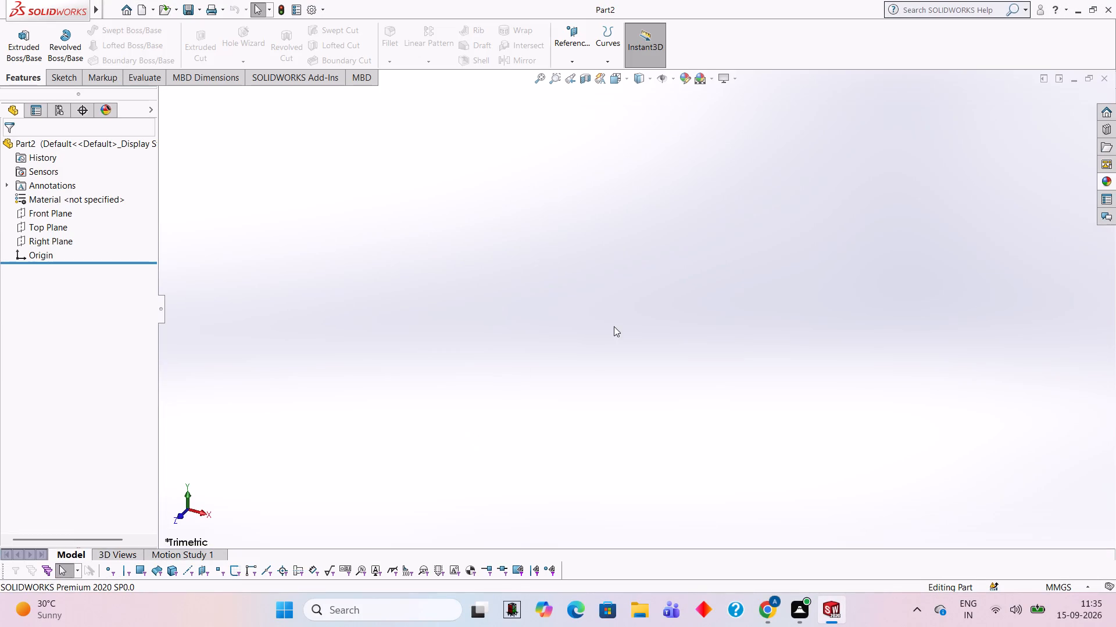
Start a new sketch on the Front Plane.
left_click(49, 217)
left_click(55, 207)
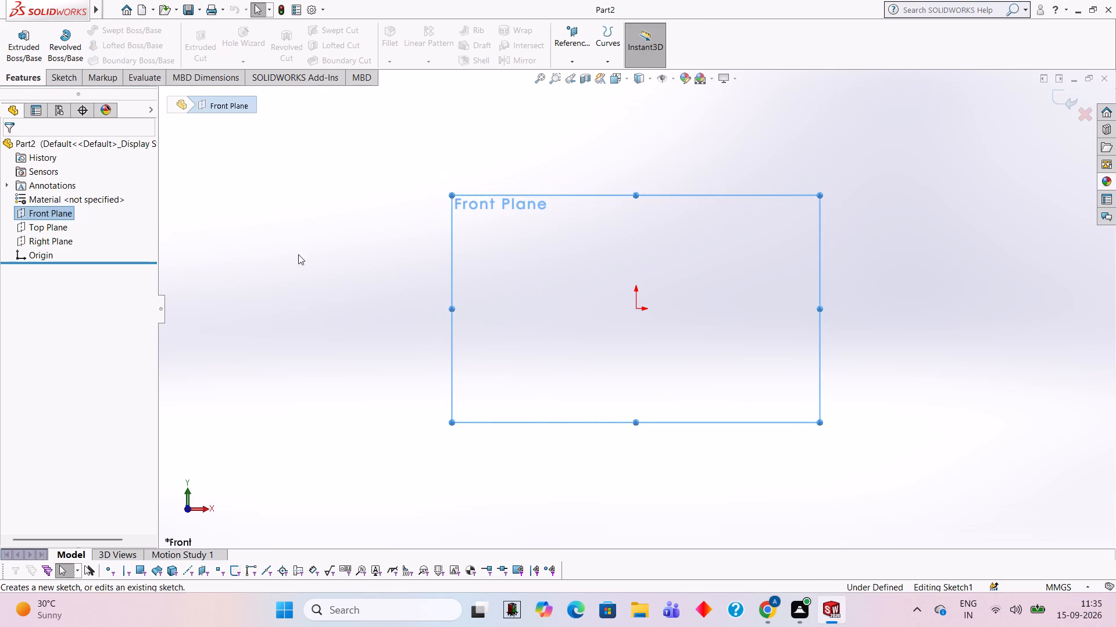
left_click(478, 278)
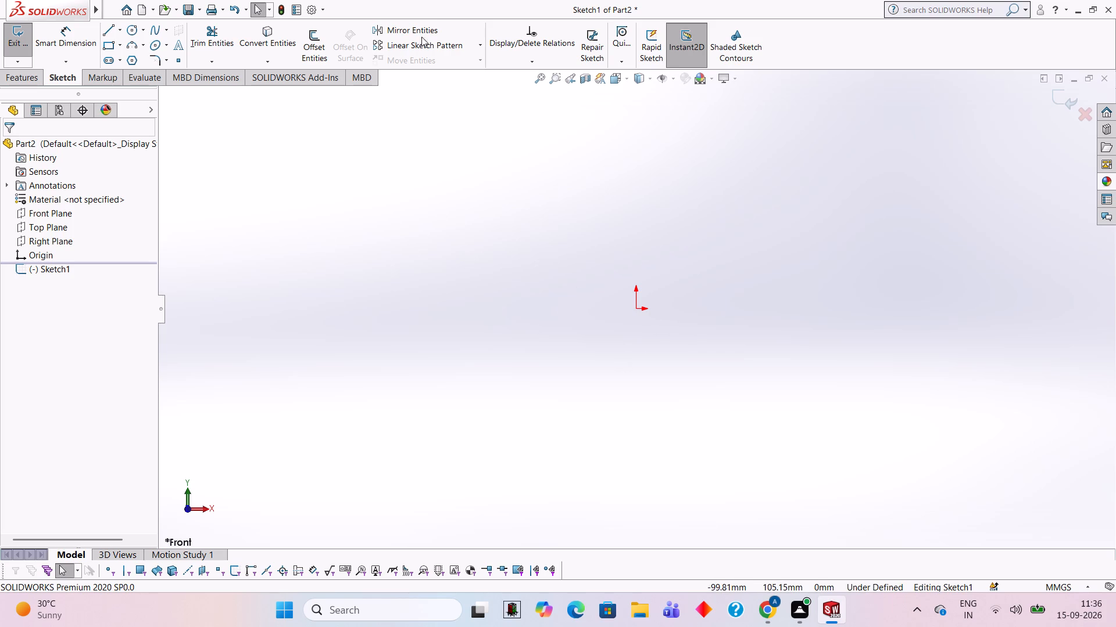
Draw a vertical line 127 mm long upward from the origin.
left_click(115, 35)
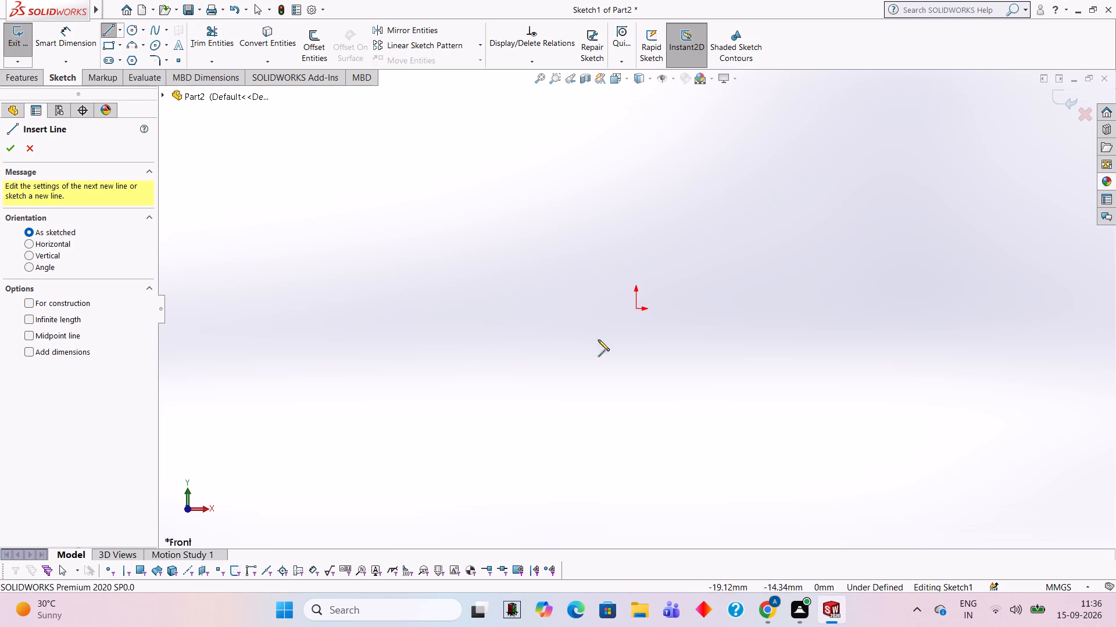
left_click(636, 311)
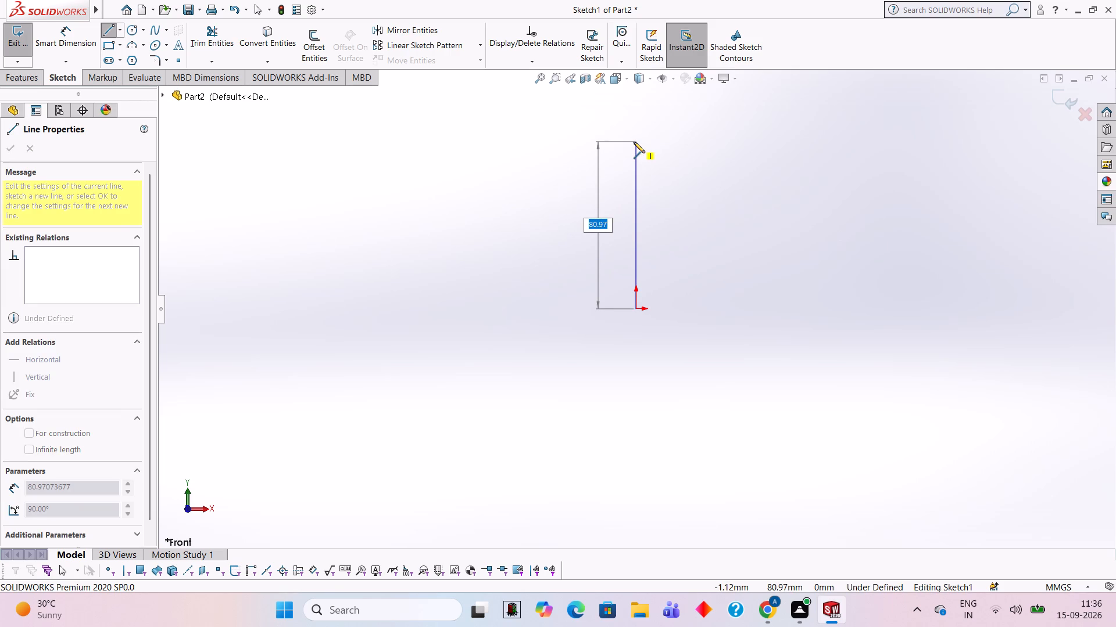
type("12")
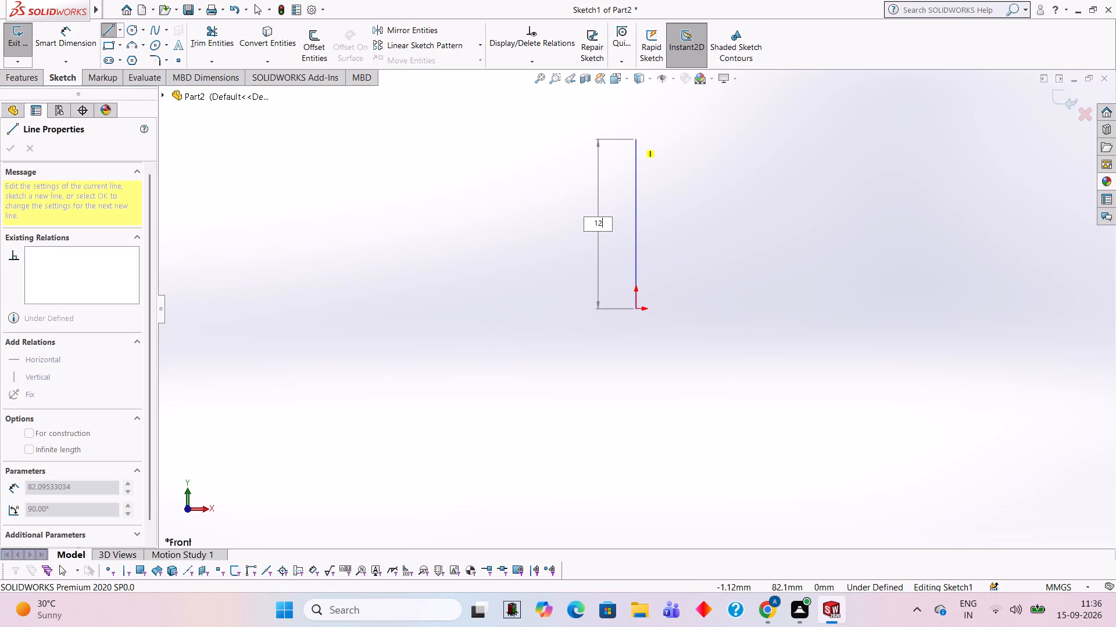
key("7")
key("Return")
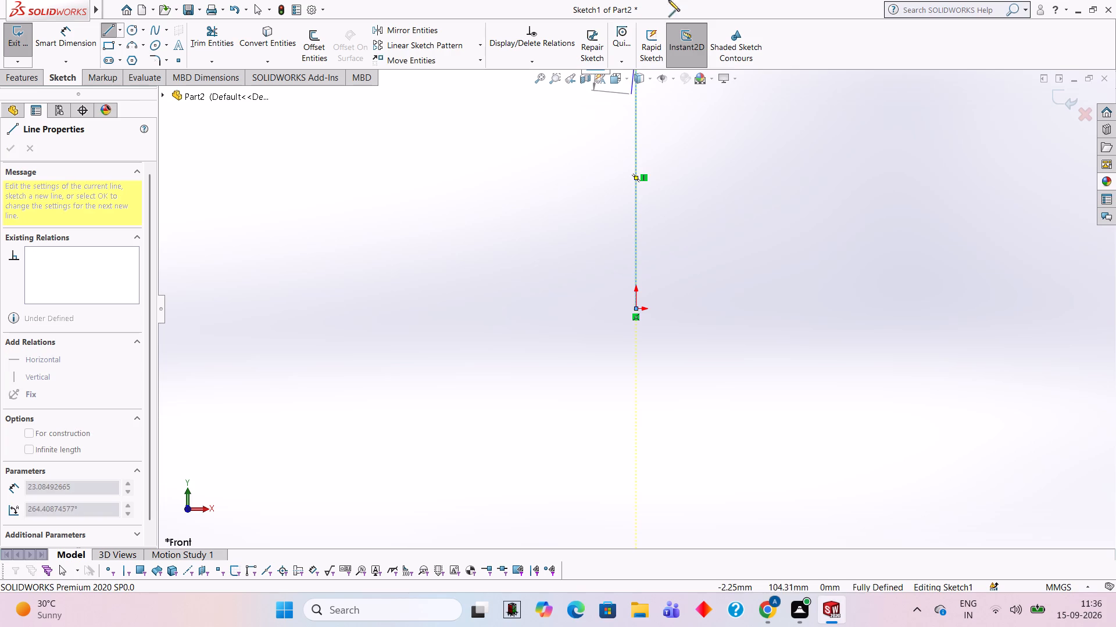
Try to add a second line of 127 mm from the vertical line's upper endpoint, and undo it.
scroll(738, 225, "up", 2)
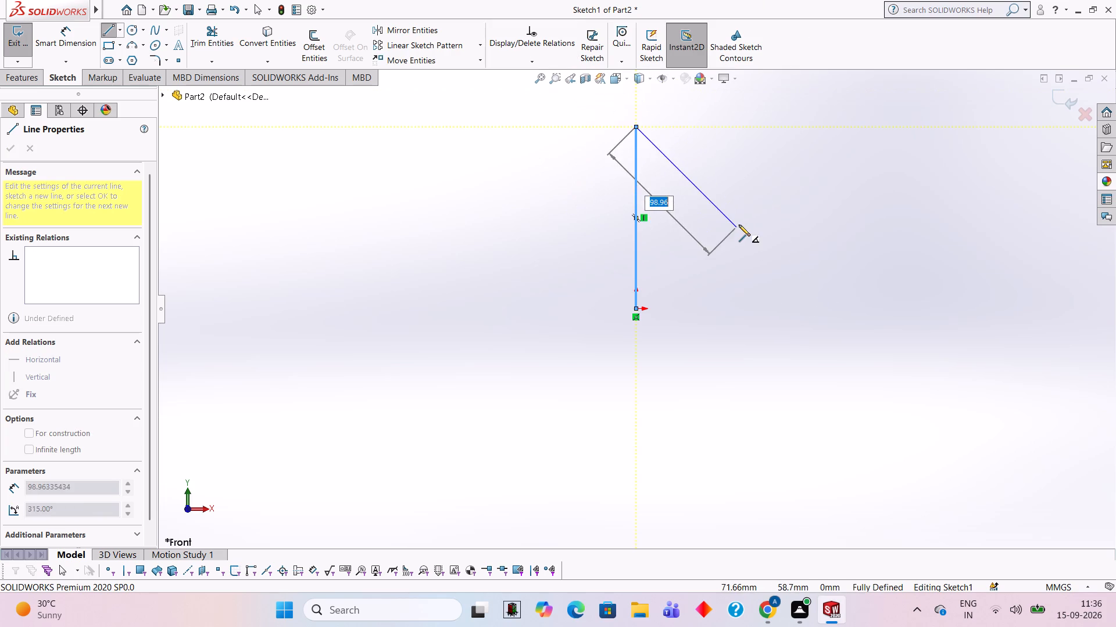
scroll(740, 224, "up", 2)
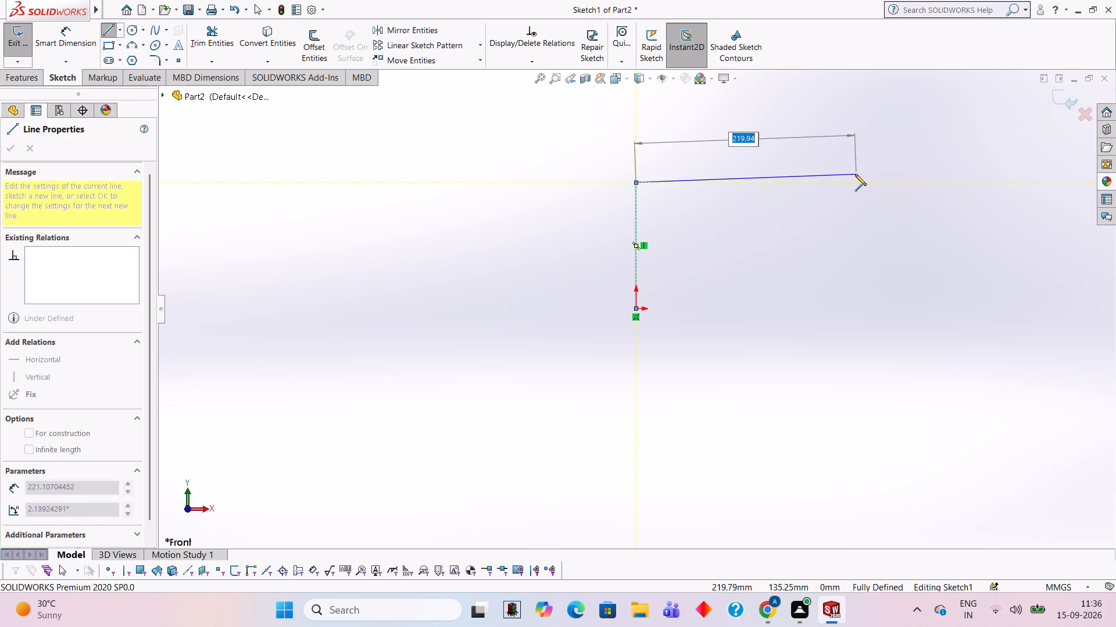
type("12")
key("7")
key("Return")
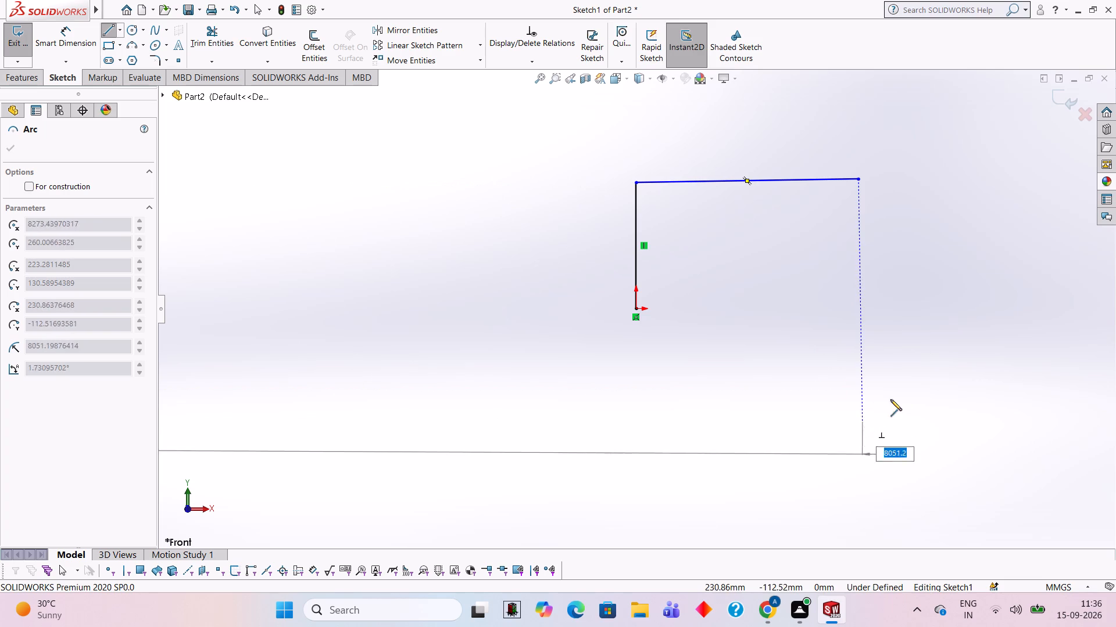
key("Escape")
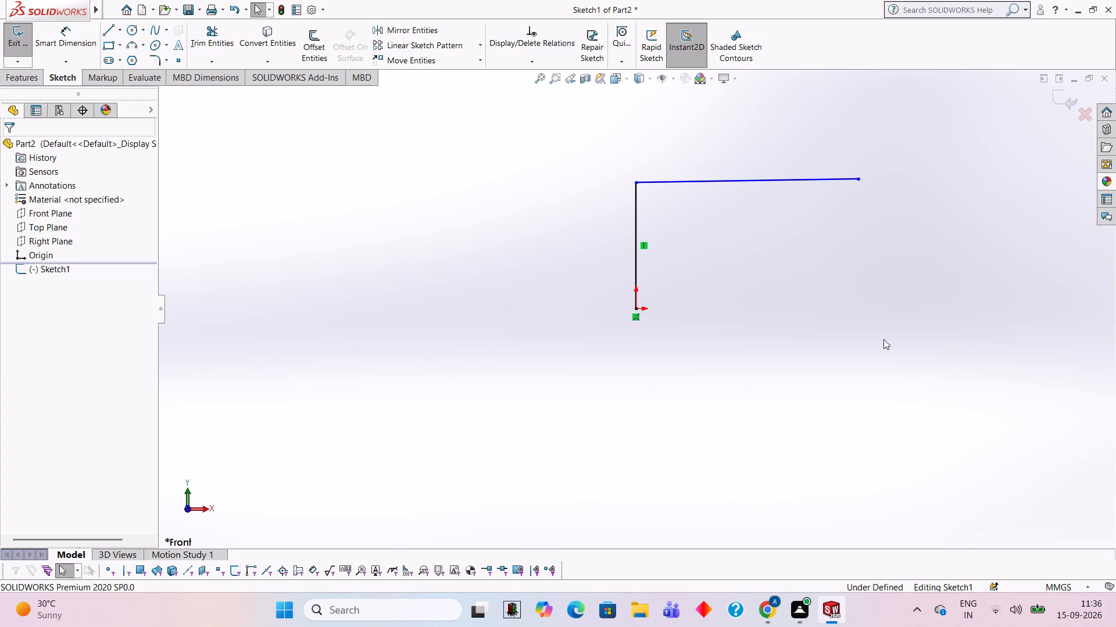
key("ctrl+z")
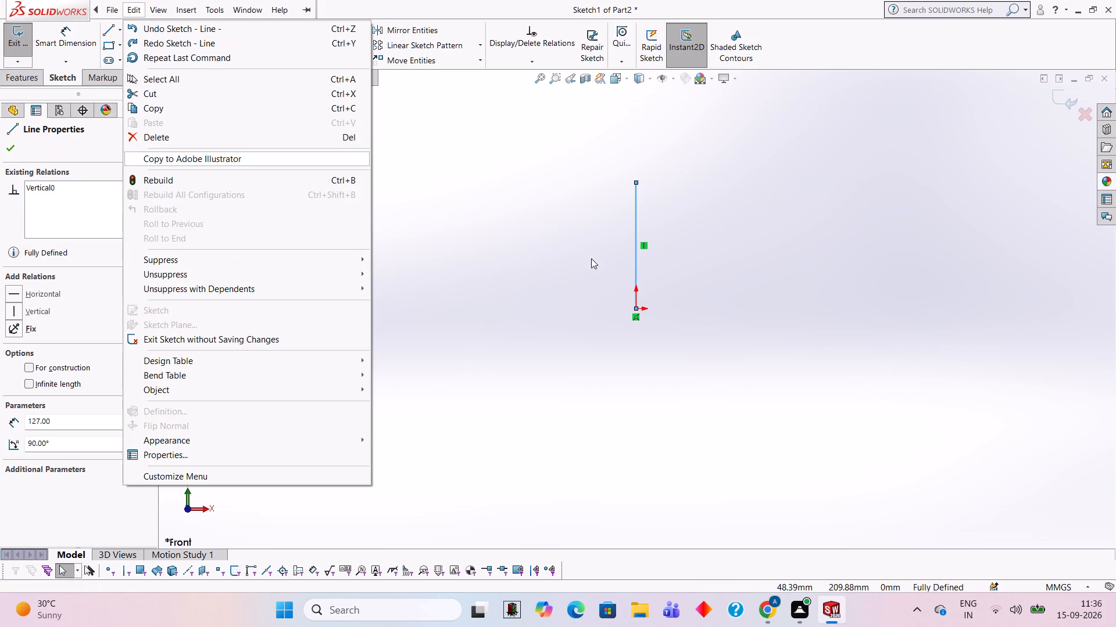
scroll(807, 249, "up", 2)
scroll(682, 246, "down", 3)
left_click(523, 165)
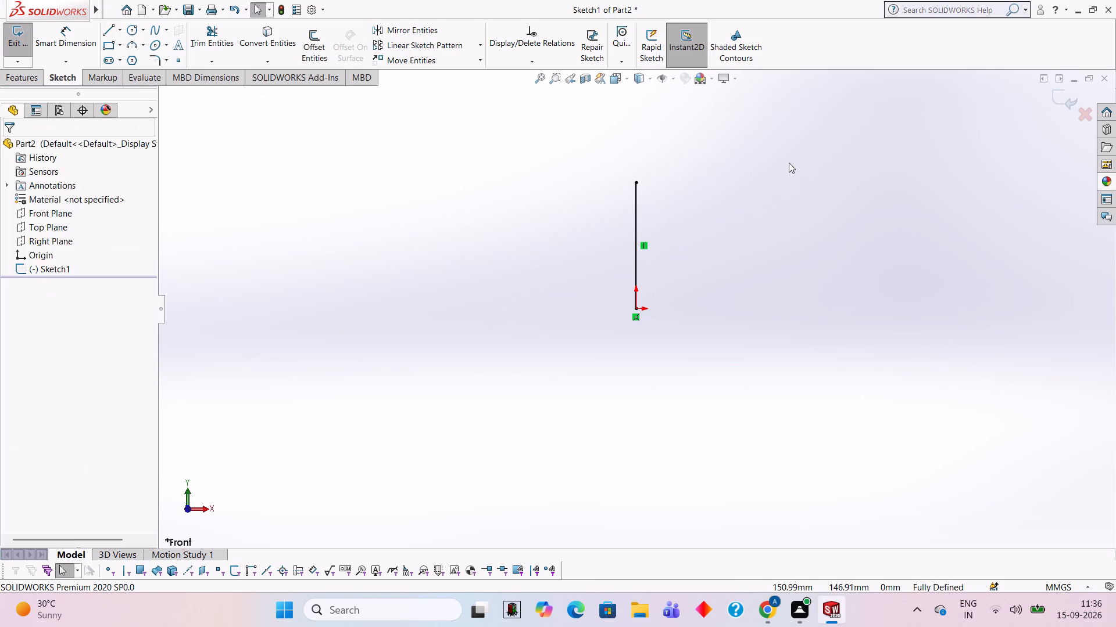
Draw a horizontal line 127 mm long to the right from the vertical line's upper endpoint.
scroll(790, 165, "up", 2)
scroll(790, 172, "down", 2)
scroll(521, 408, "down", 2)
scroll(525, 394, "up", 1)
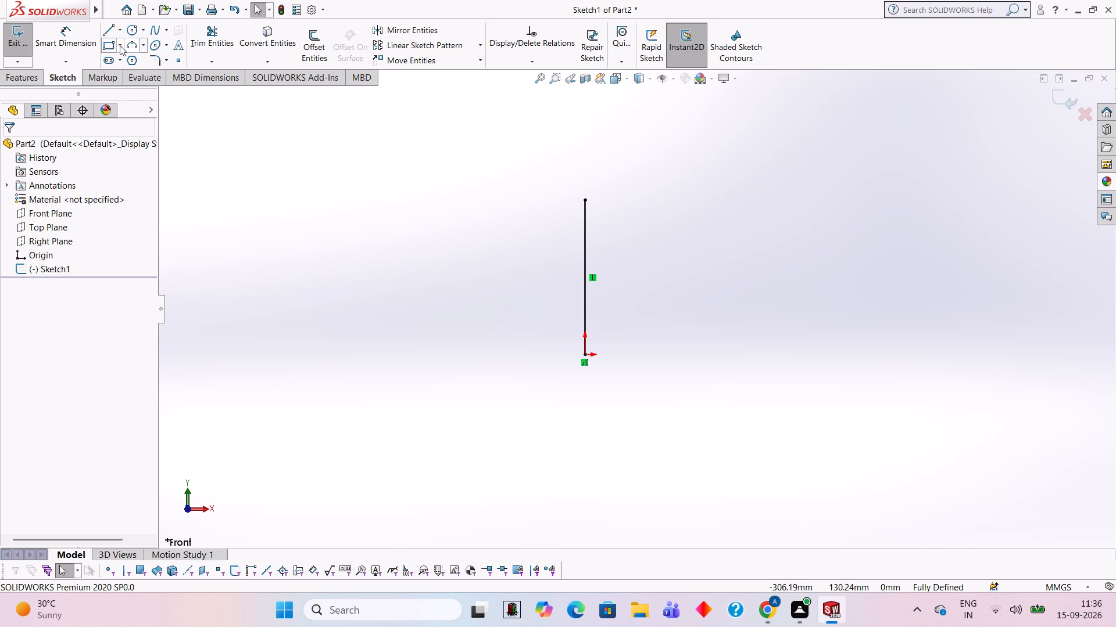
left_click(105, 30)
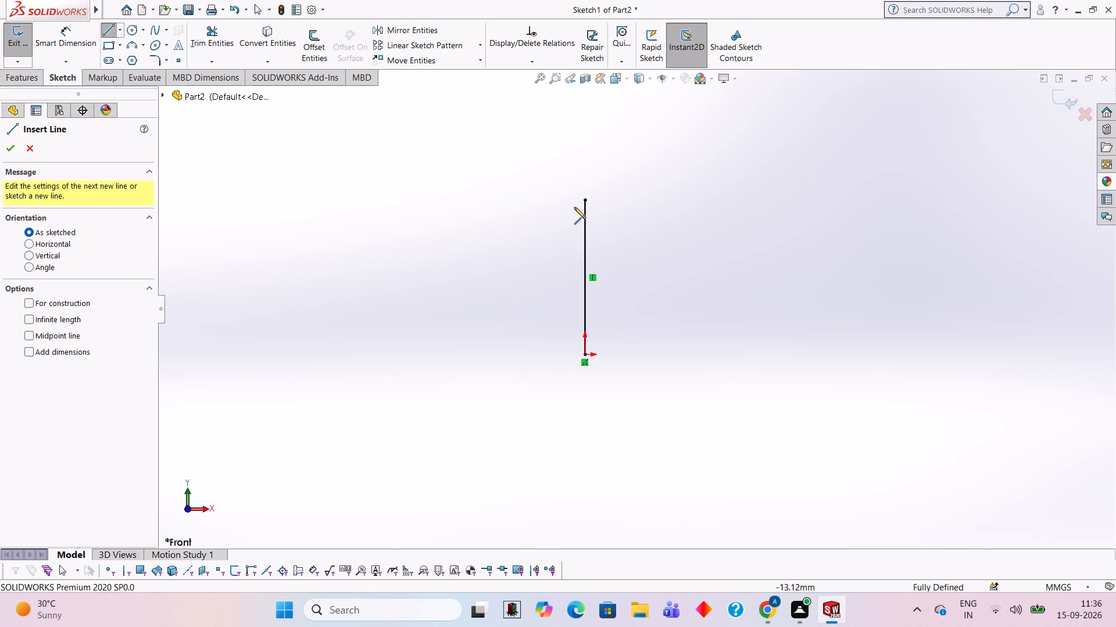
left_click(588, 201)
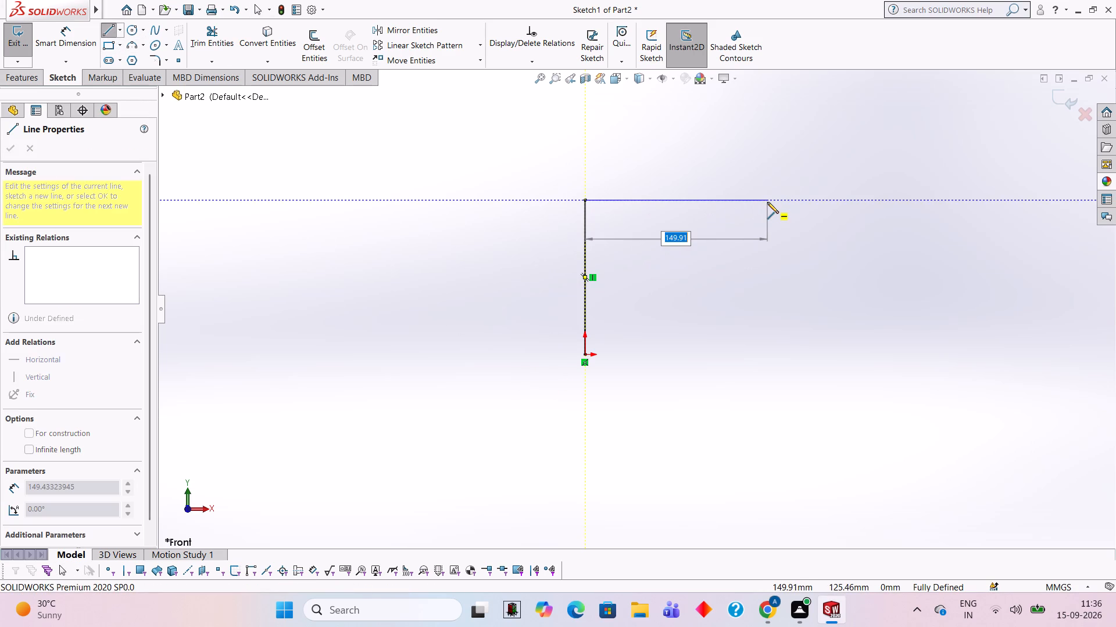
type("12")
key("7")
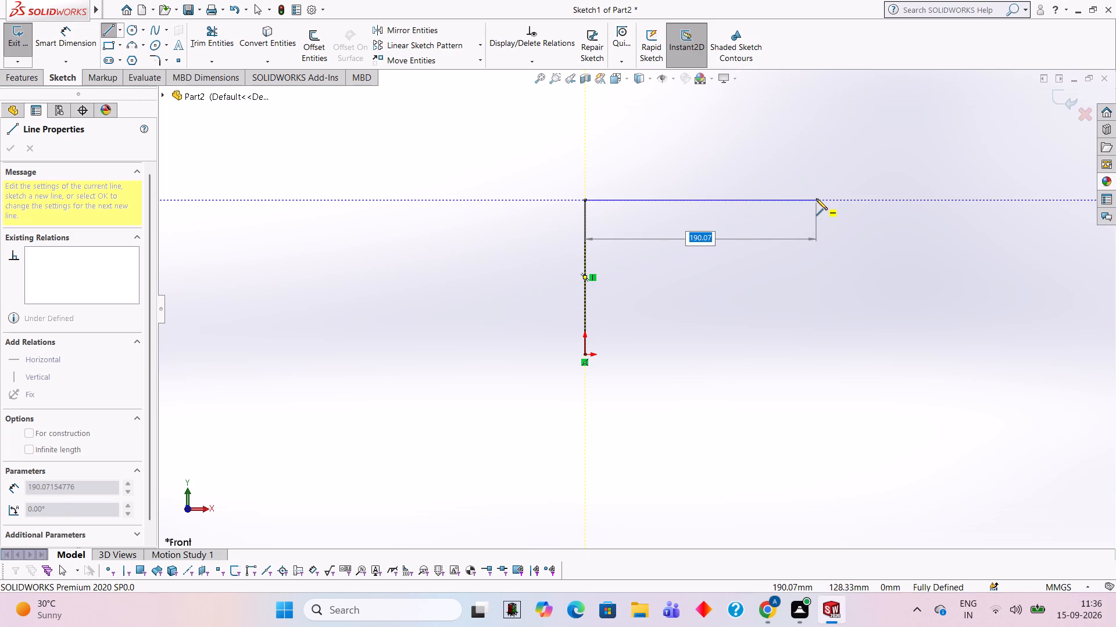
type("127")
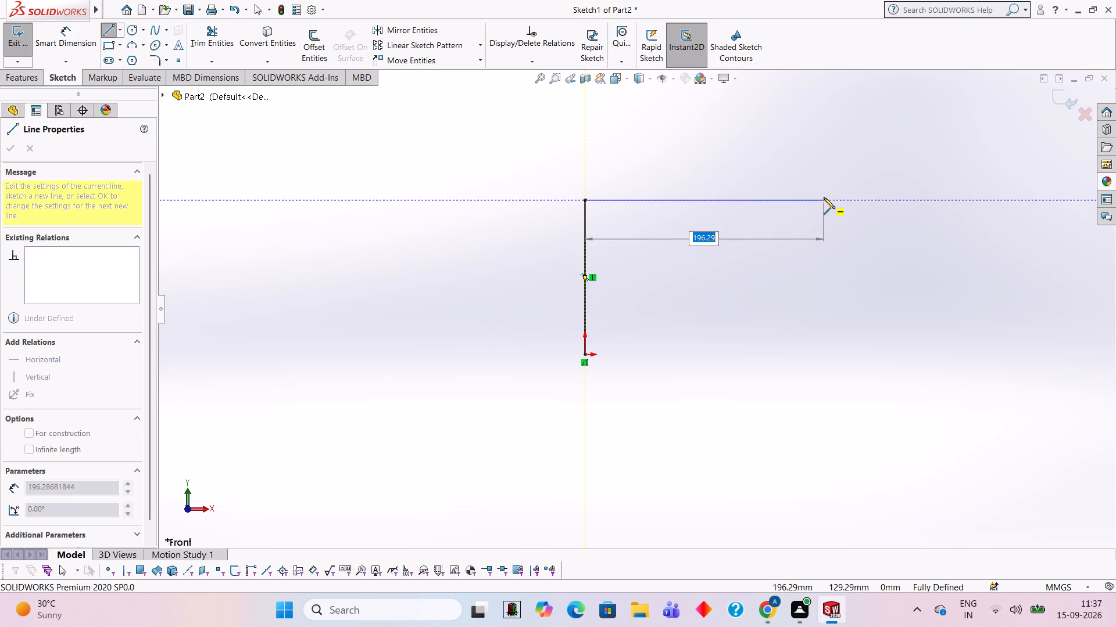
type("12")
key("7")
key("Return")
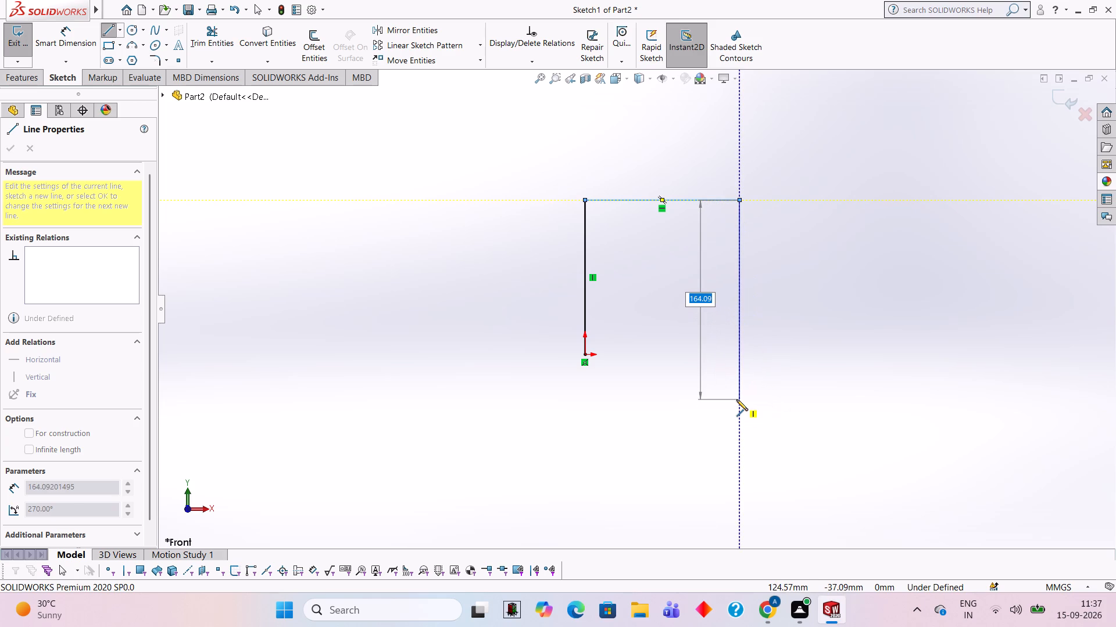
Close the square with a 127 mm vertical line downward and a 127 mm horizontal line back to the origin.
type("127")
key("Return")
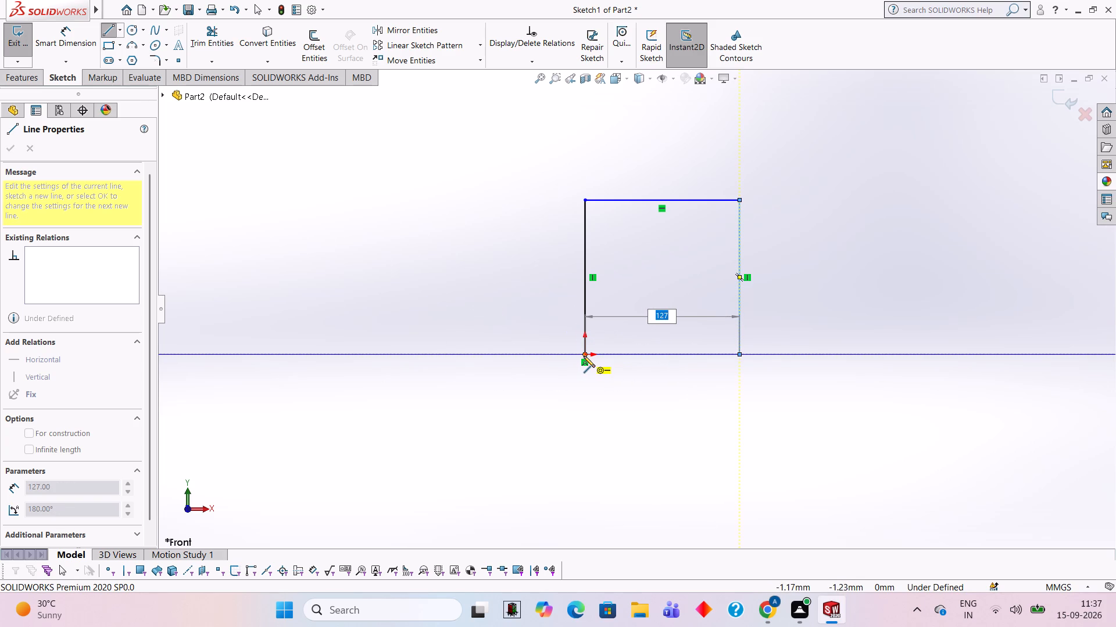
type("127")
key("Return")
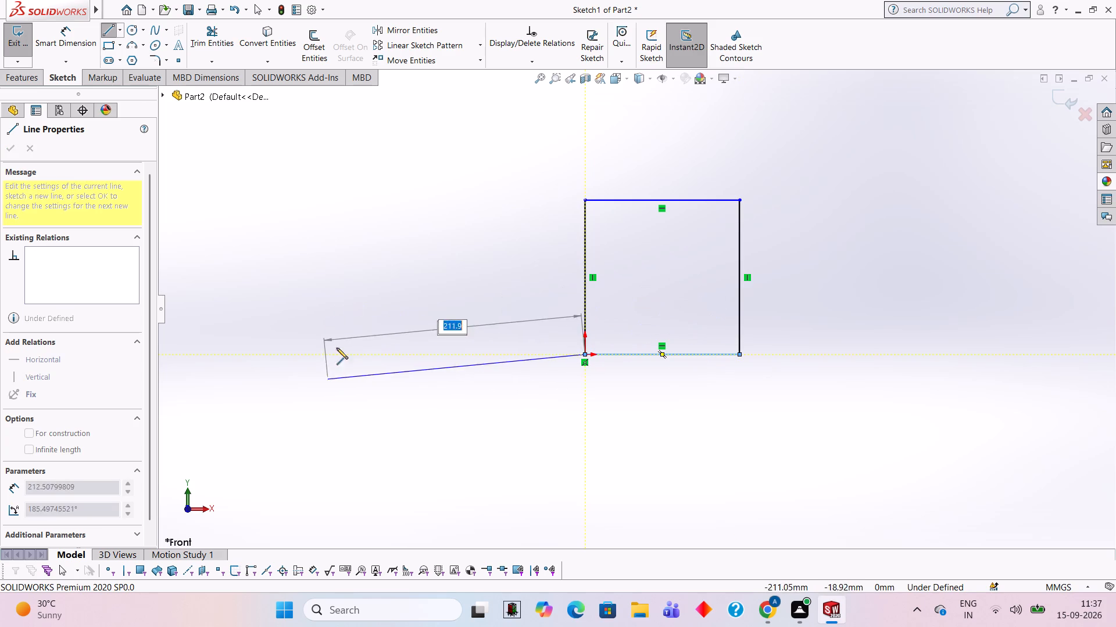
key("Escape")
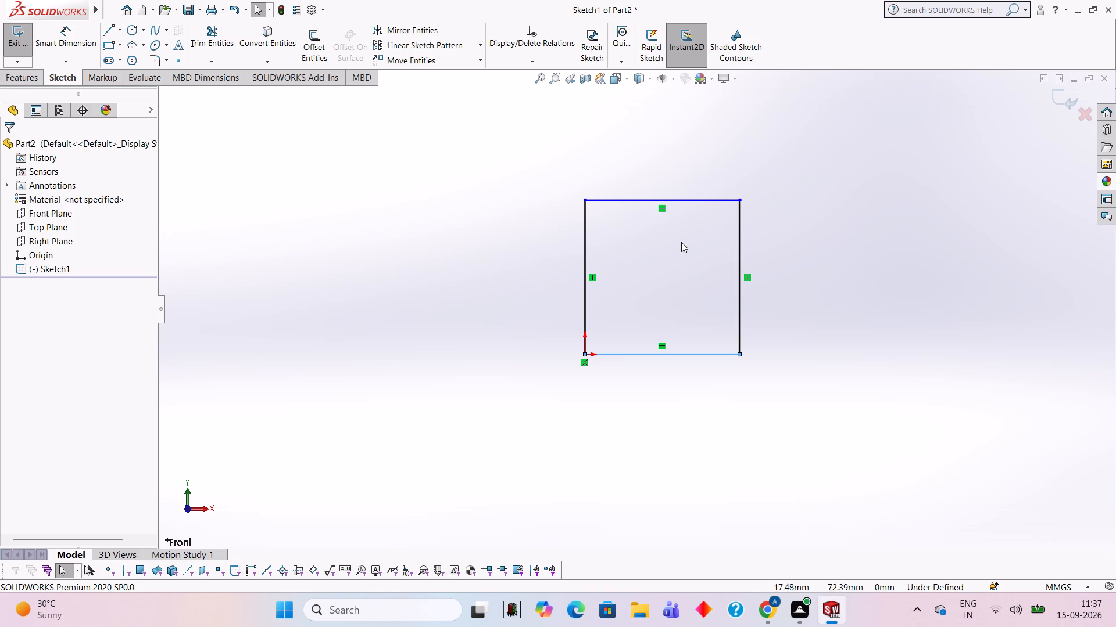
left_click(455, 227)
left_click(707, 172)
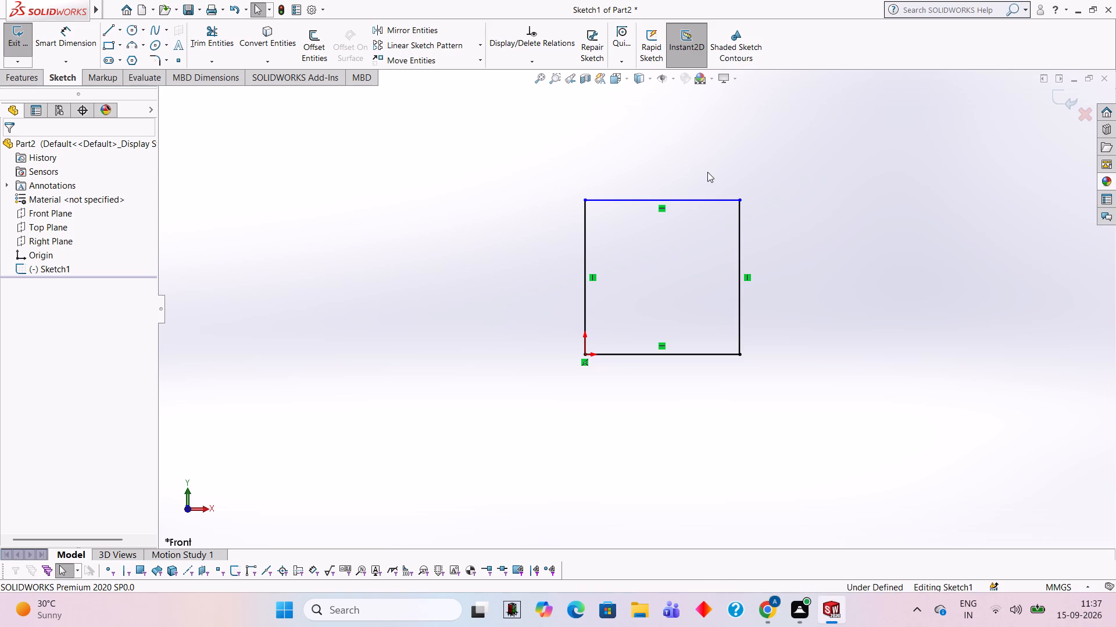
Dimension the square's top edge and right edge with Smart Dimension.
left_click(74, 42)
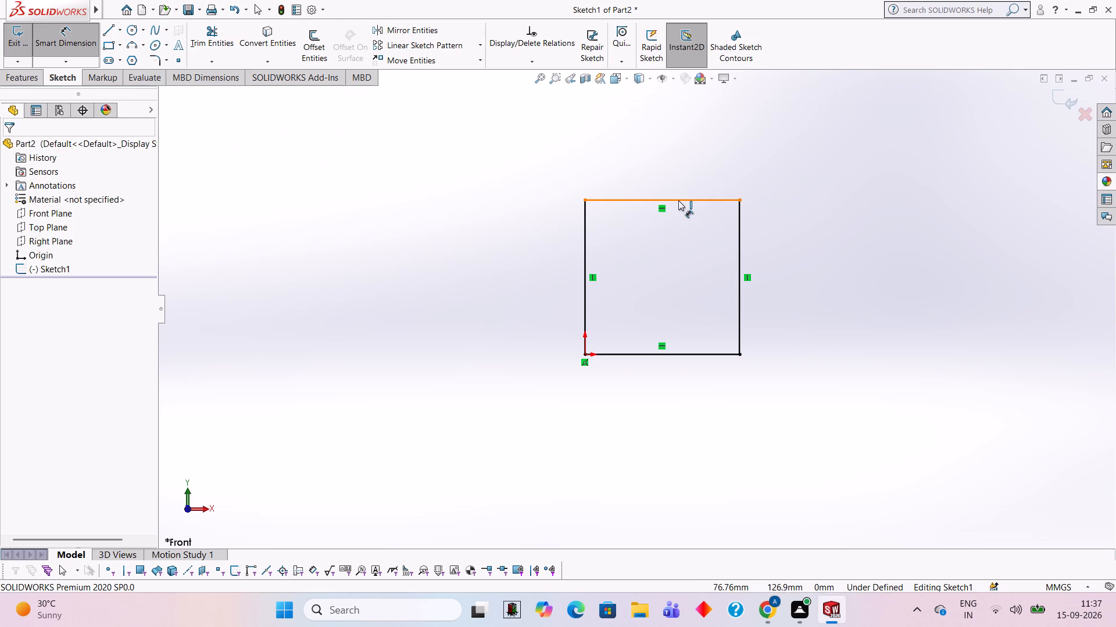
left_click(678, 200)
left_click(671, 138)
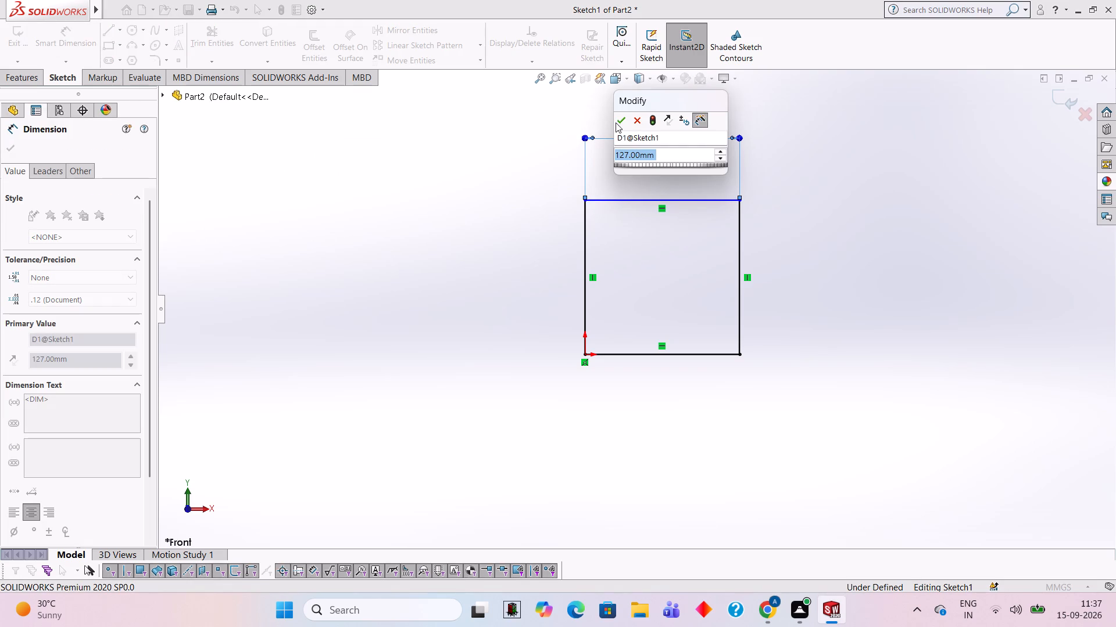
left_click(621, 122)
left_click(740, 225)
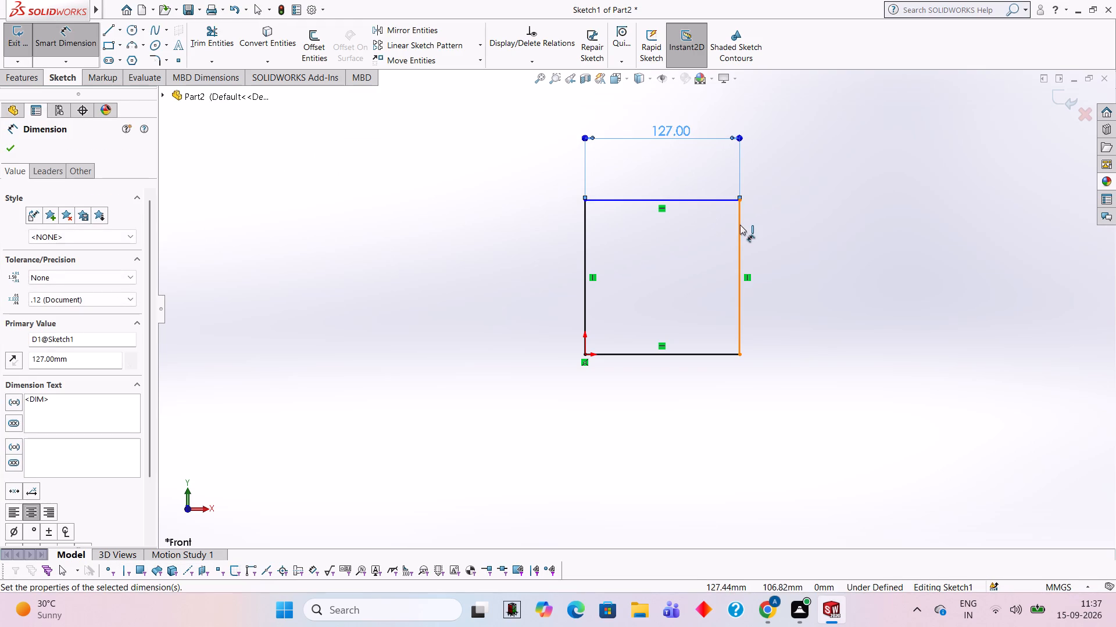
left_click(790, 224)
left_click(744, 210)
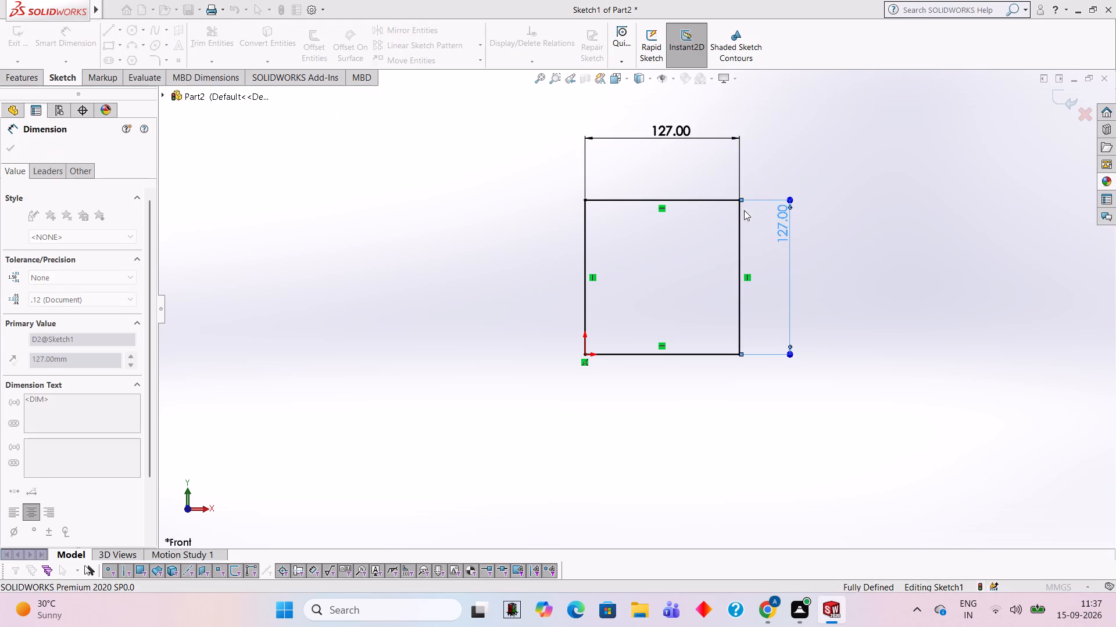
left_click(822, 296)
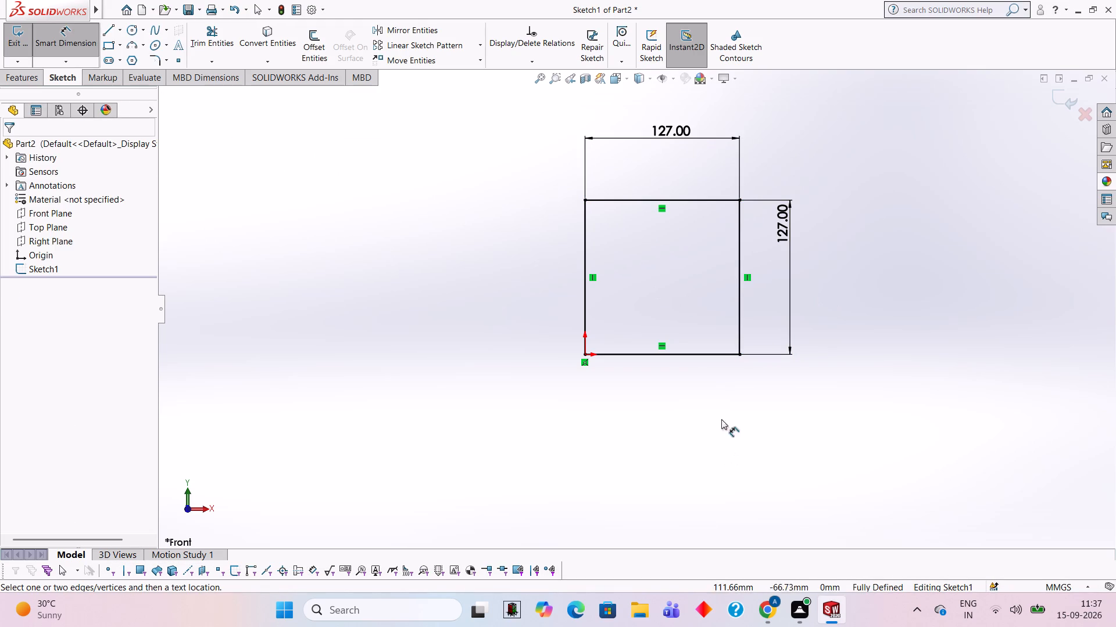
Add driven dimensions to the square's bottom edge and left edge.
left_click(695, 355)
left_click(690, 386)
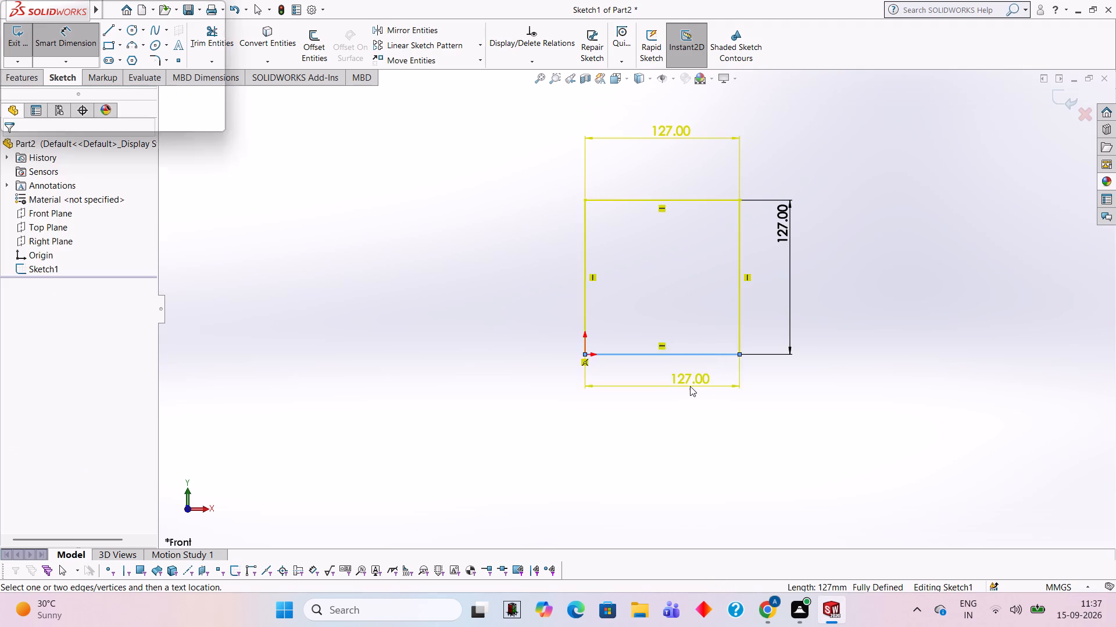
left_click(654, 299)
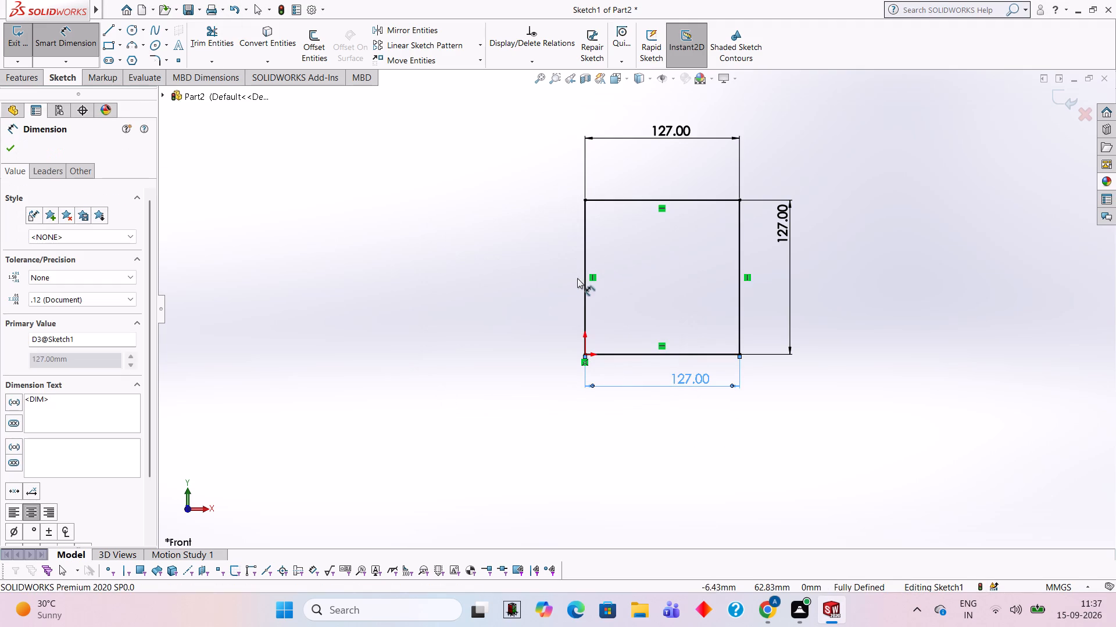
left_click(587, 278)
left_click(520, 258)
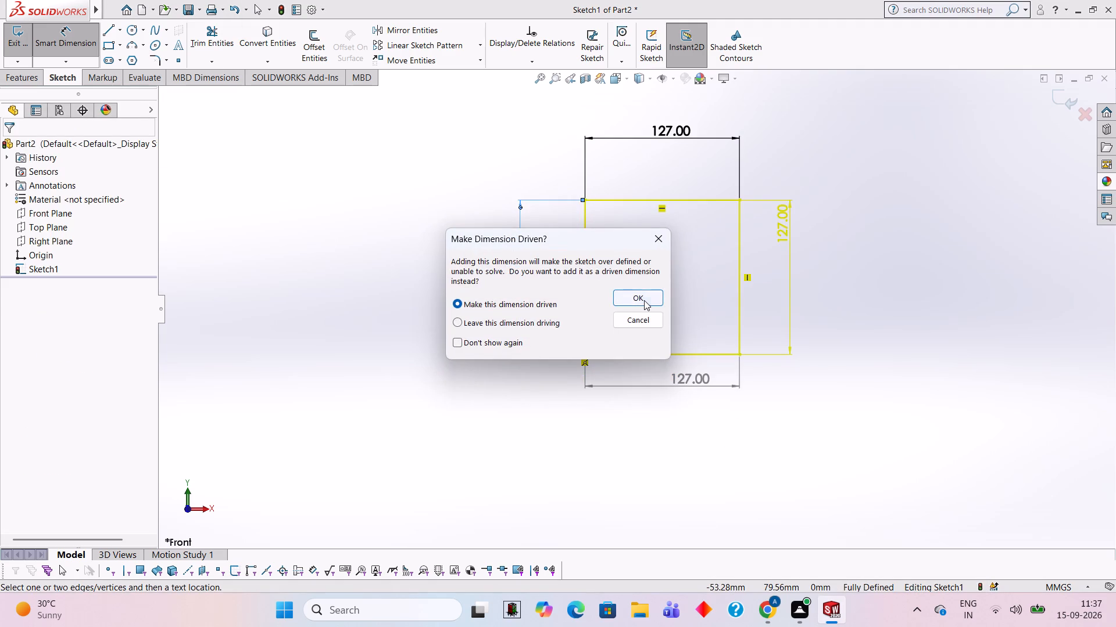
left_click(644, 300)
left_click(553, 230)
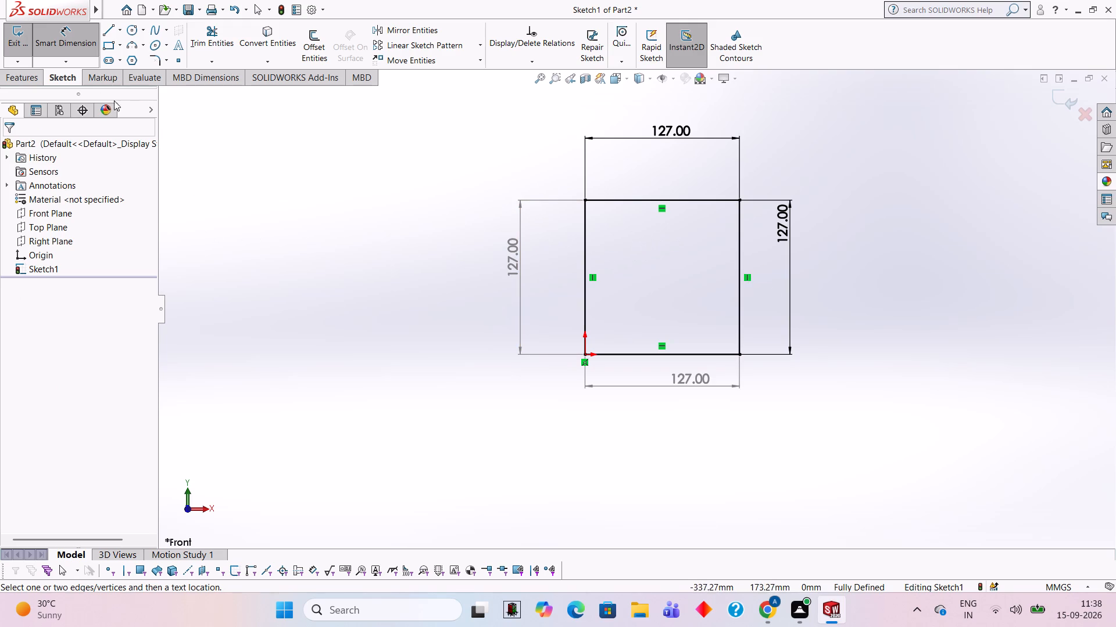
Extrude the square sketch as a blind boss 12.7 mm deep to form the plate.
left_click(40, 72)
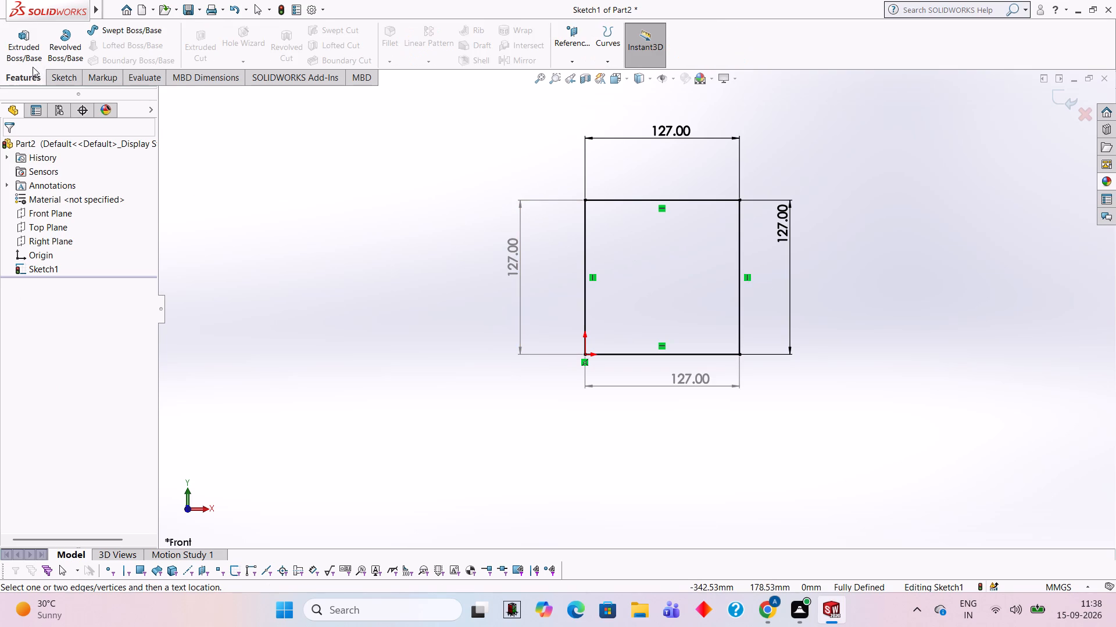
left_click(31, 49)
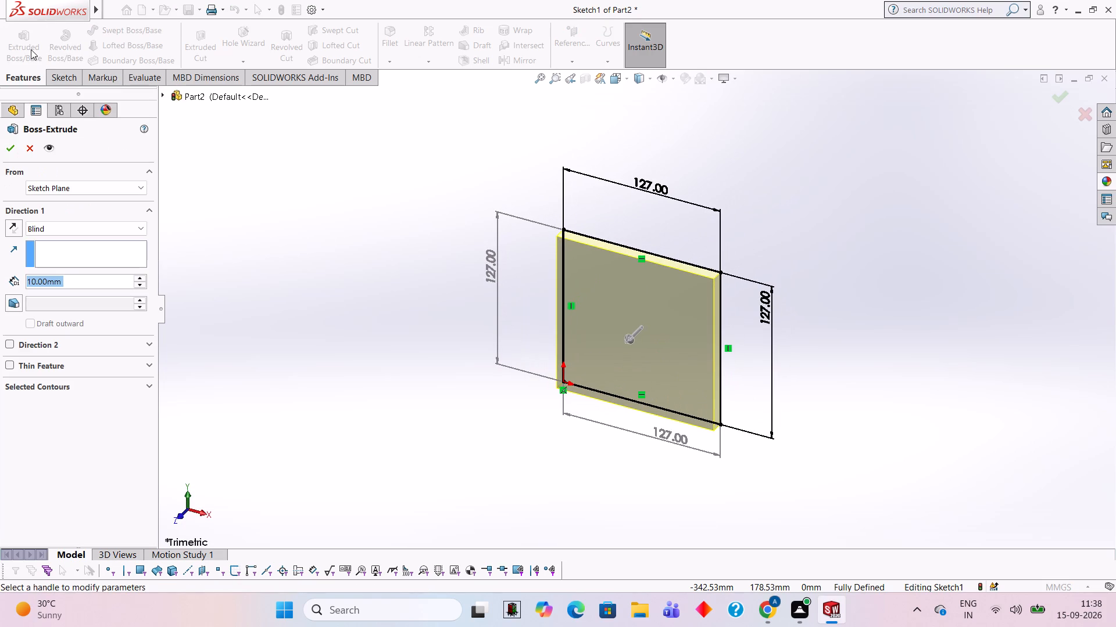
type("12.7")
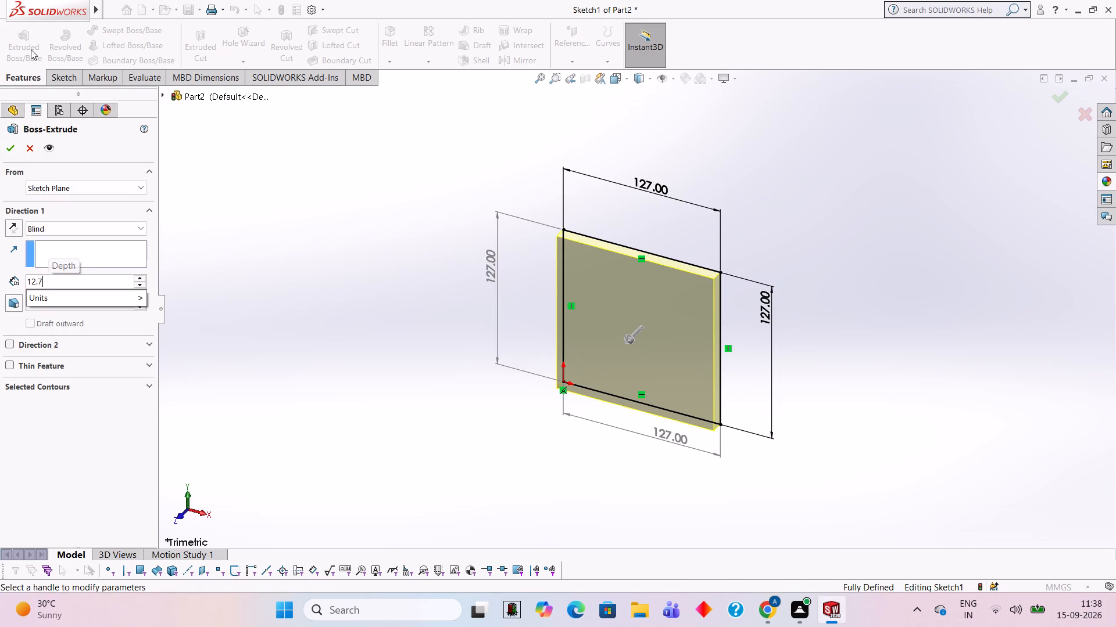
key("Return")
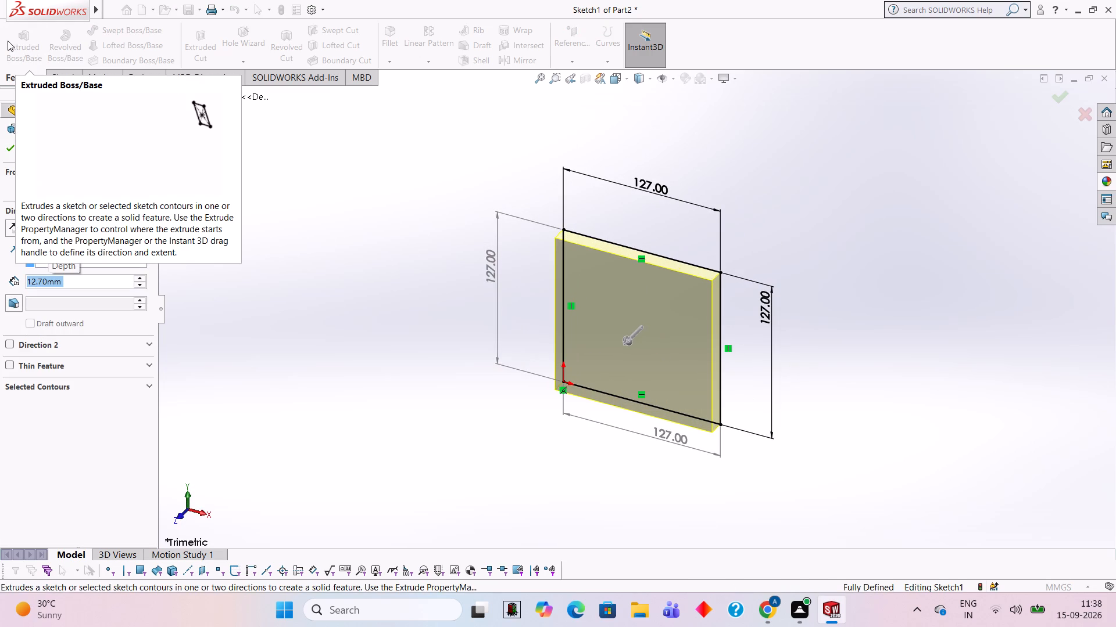
left_click(11, 153)
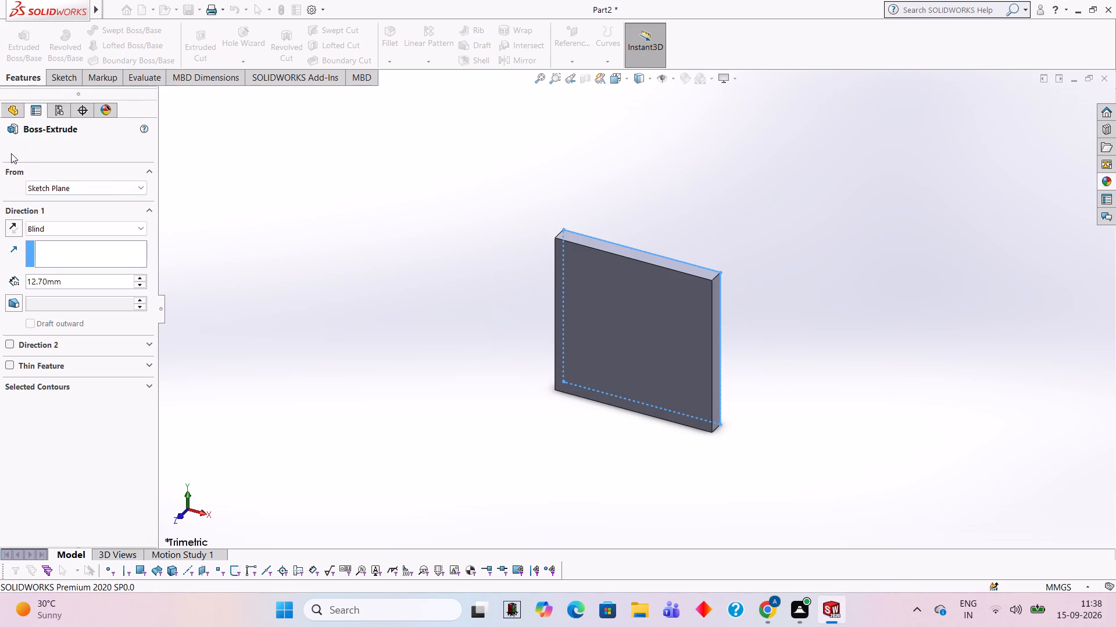
left_click(606, 152)
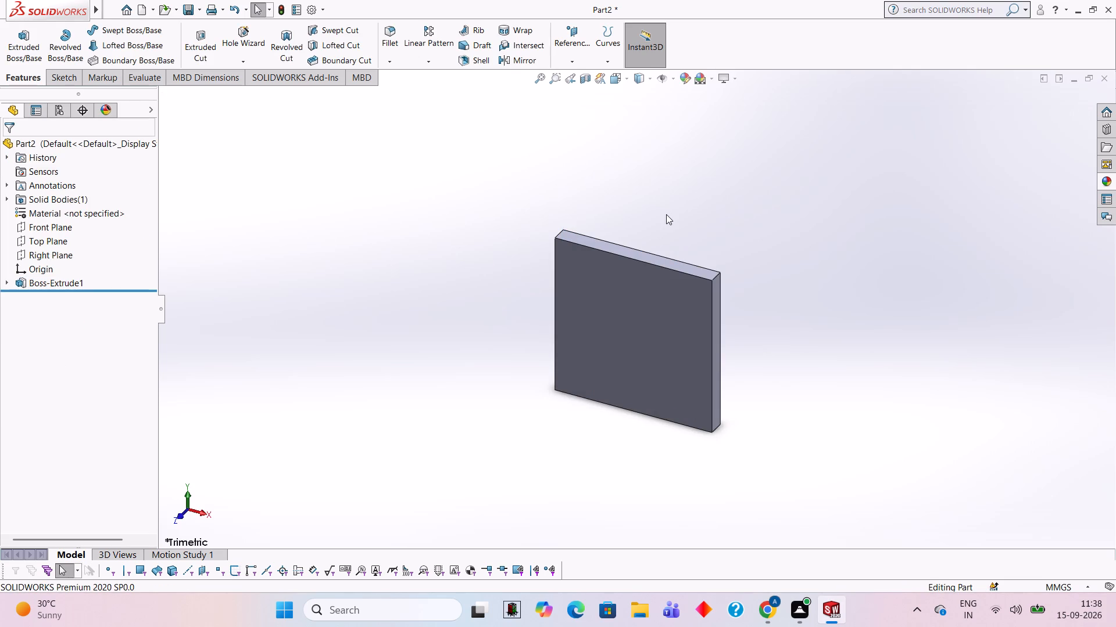
right_click(760, 221)
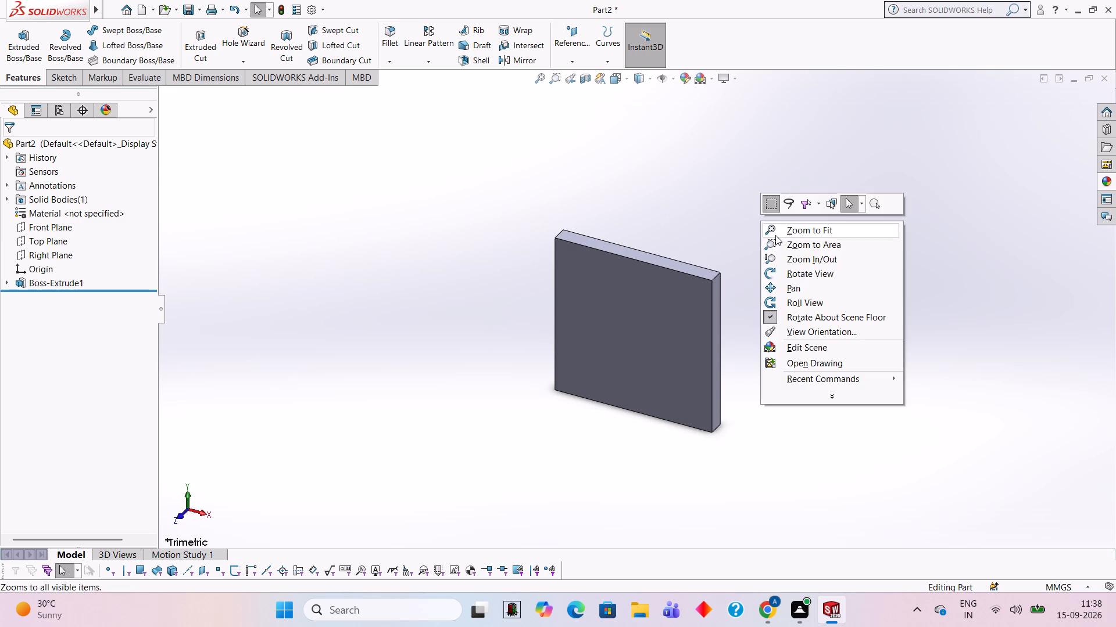
left_click(705, 147)
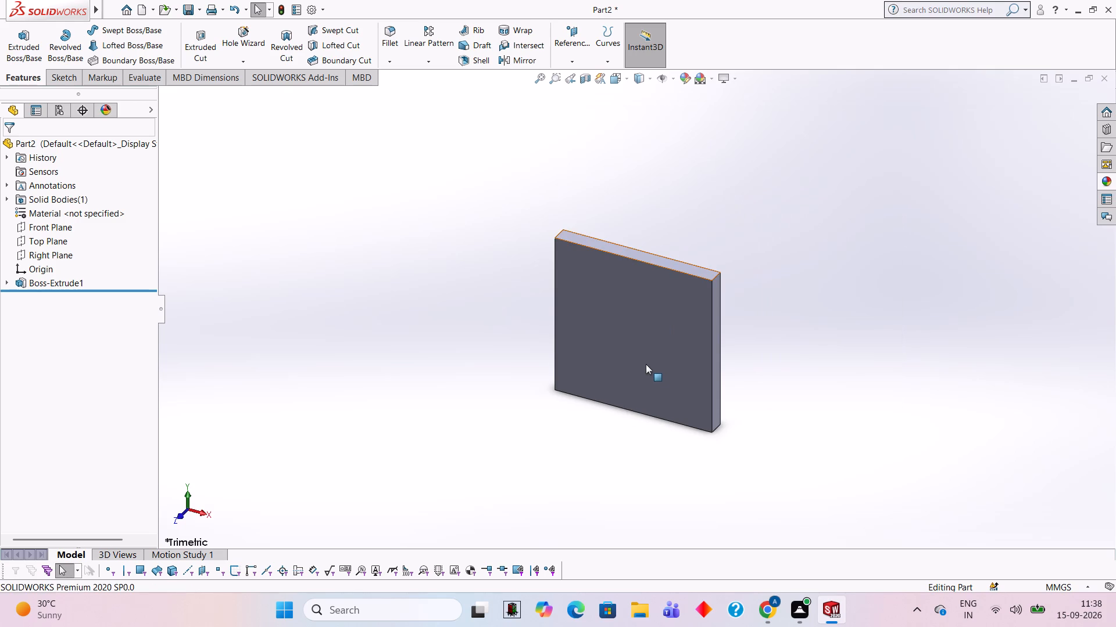
On the plate's front face, sketch a corner rectangle along the top edge, spanning the full width and about 15.7 mm high.
left_click(646, 361)
left_click(691, 330)
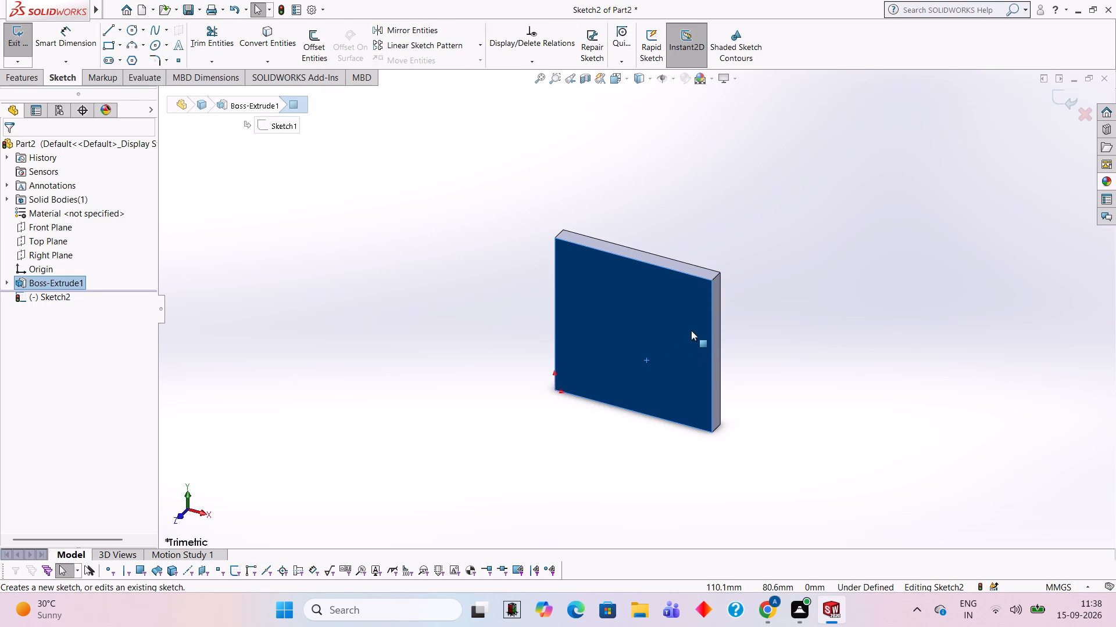
key("ctrl+8")
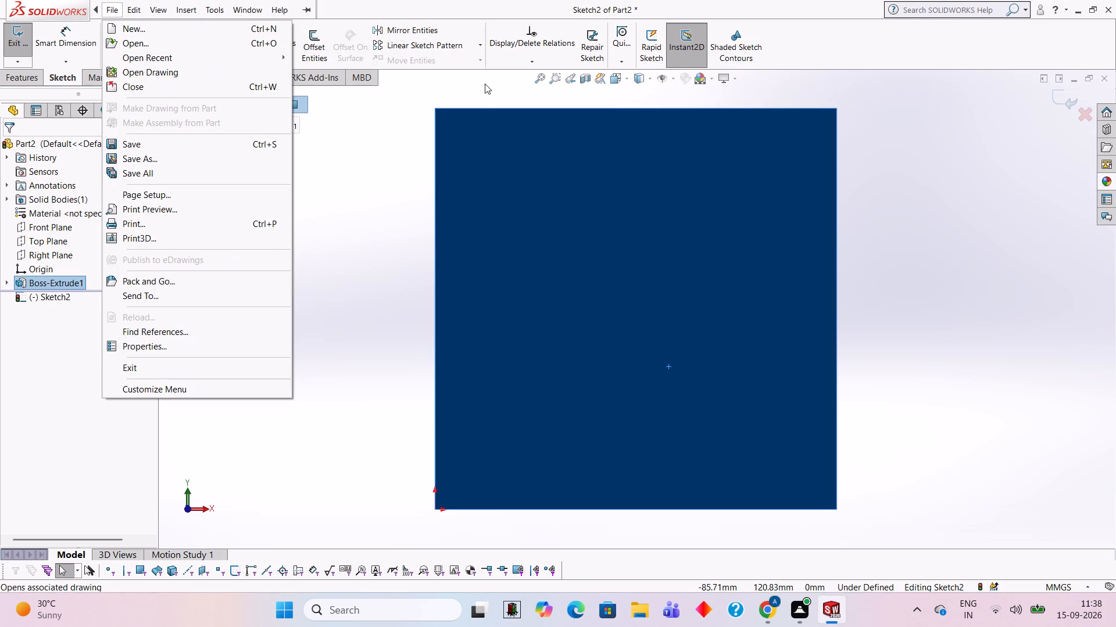
left_click(360, 115)
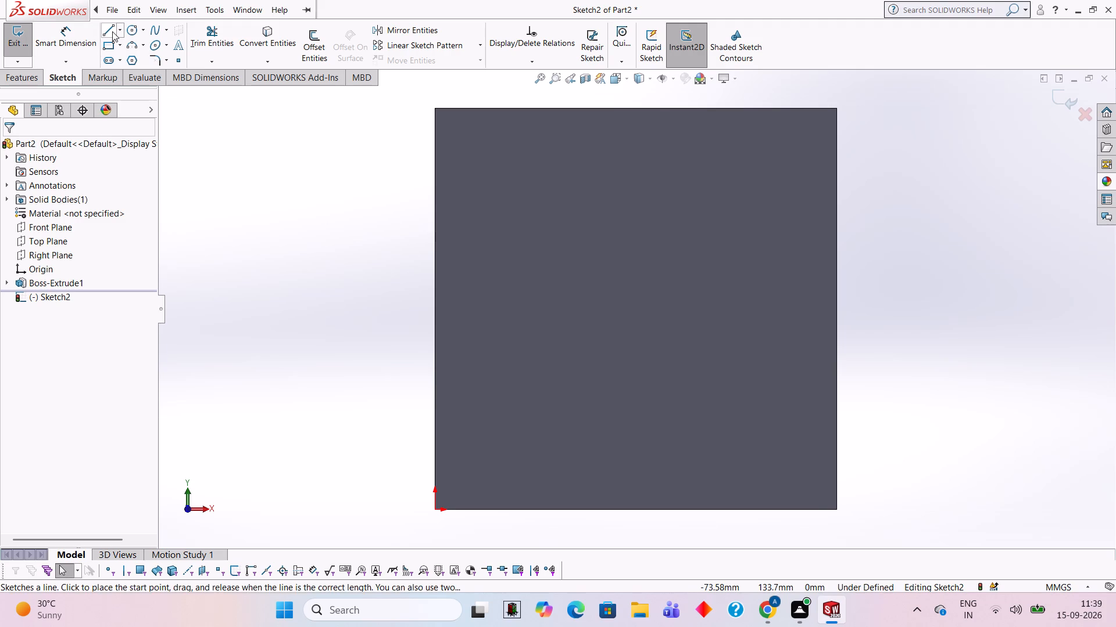
left_click(108, 51)
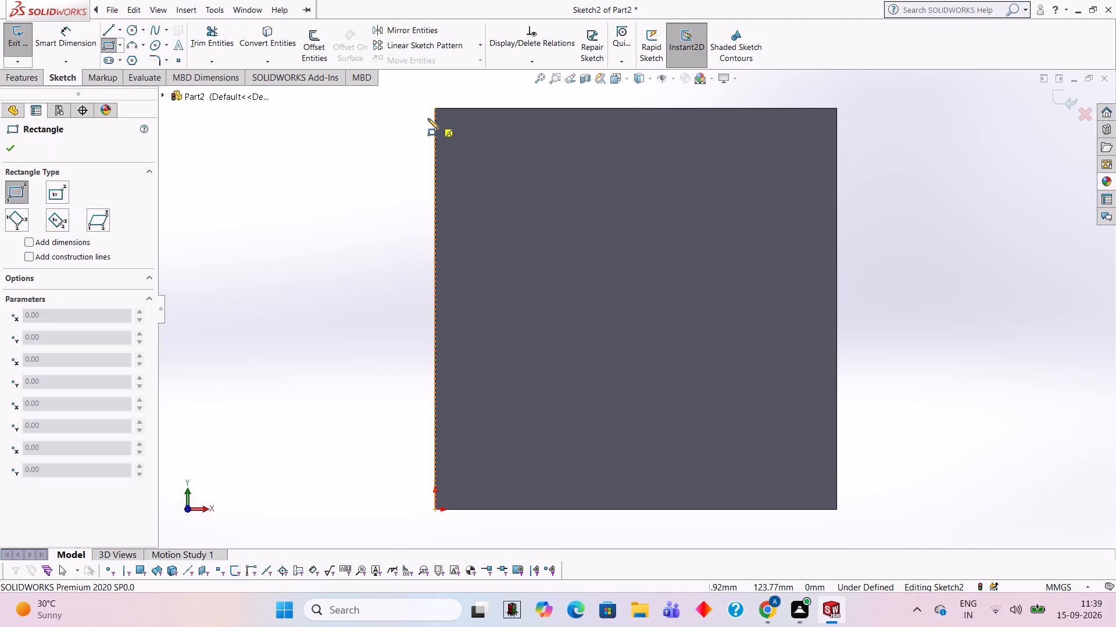
left_click(437, 107)
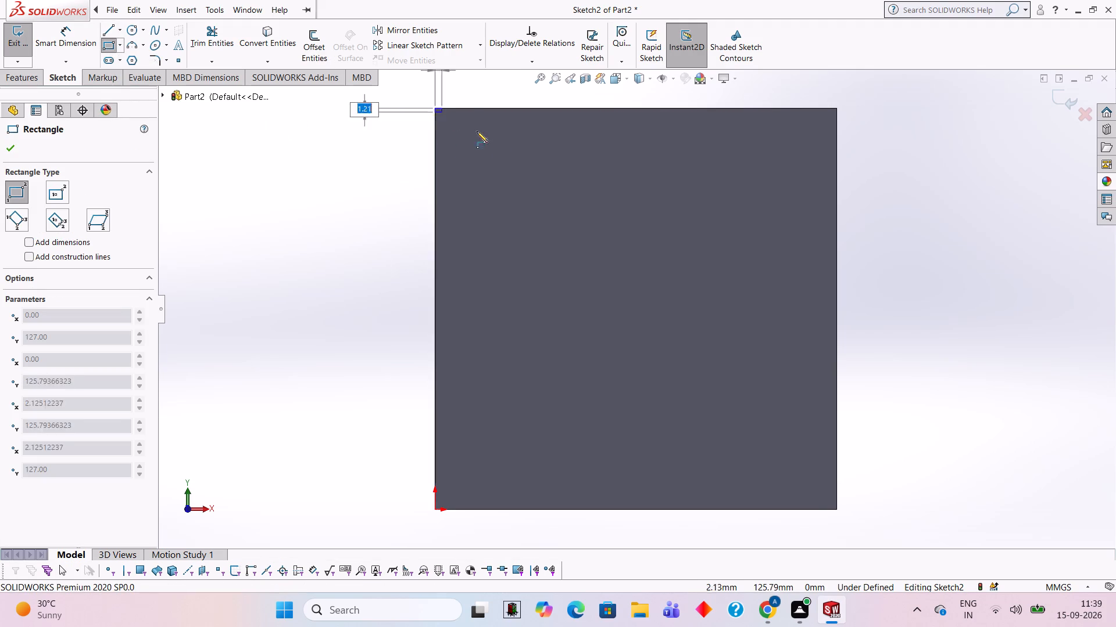
left_click(838, 158)
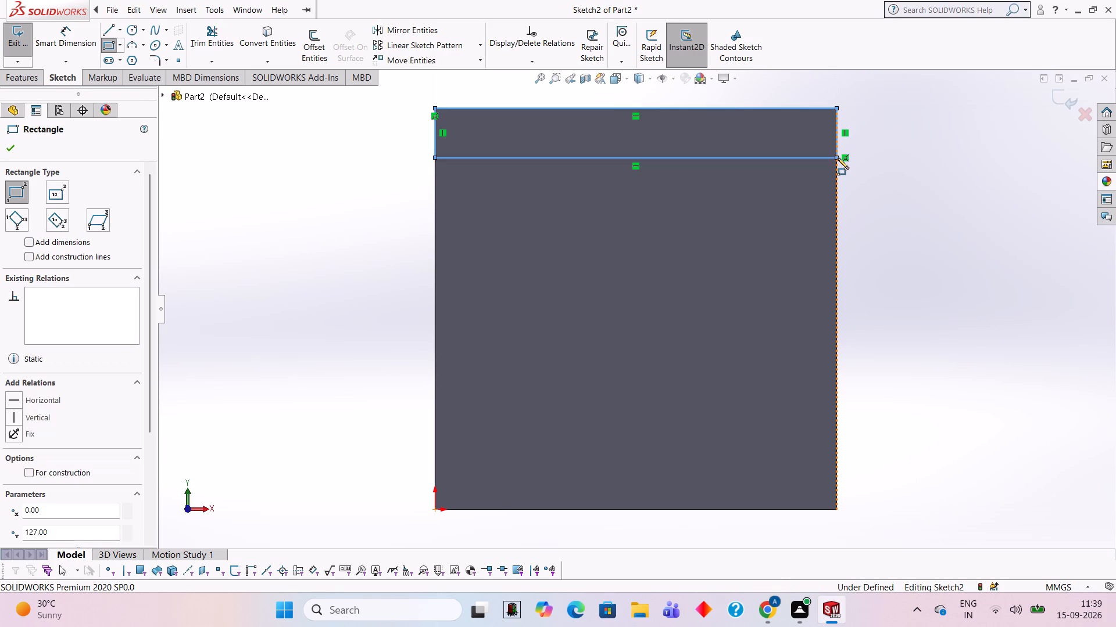
left_click(900, 156)
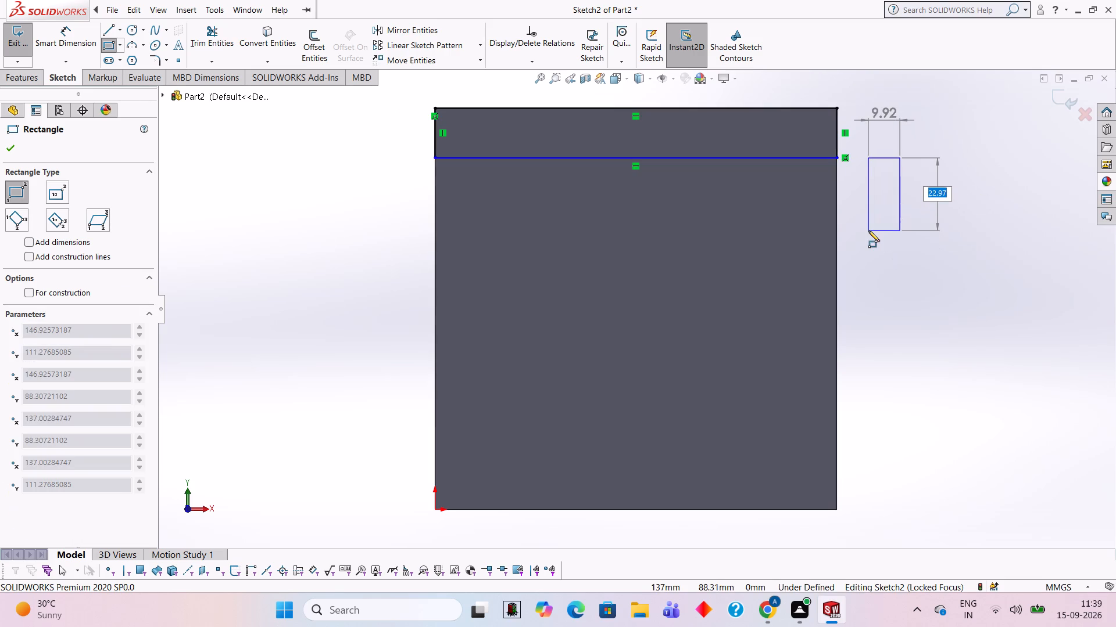
key("Escape")
left_click(941, 211)
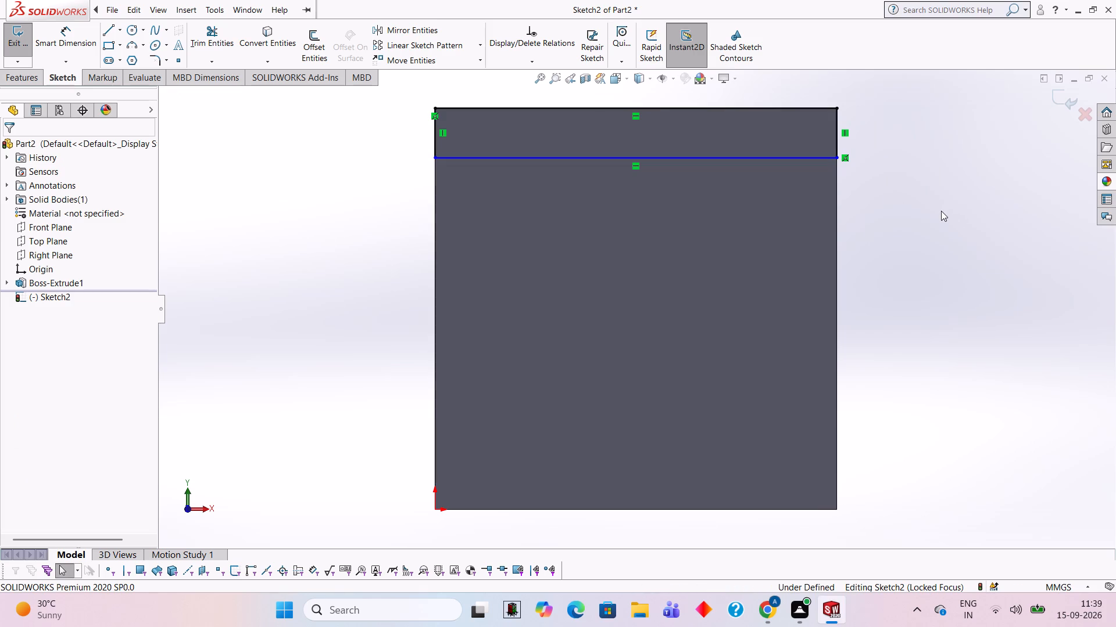
left_click(858, 185)
left_click(385, 240)
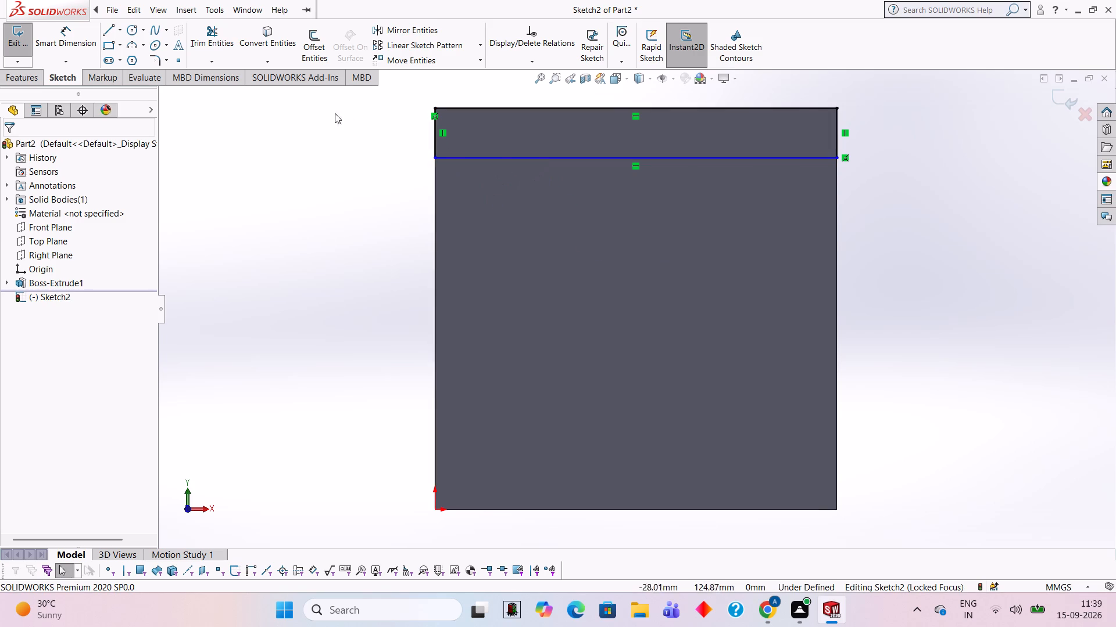
Dimension the distance between the rectangle's top and bottom lines as 12.7 mm.
left_click(55, 47)
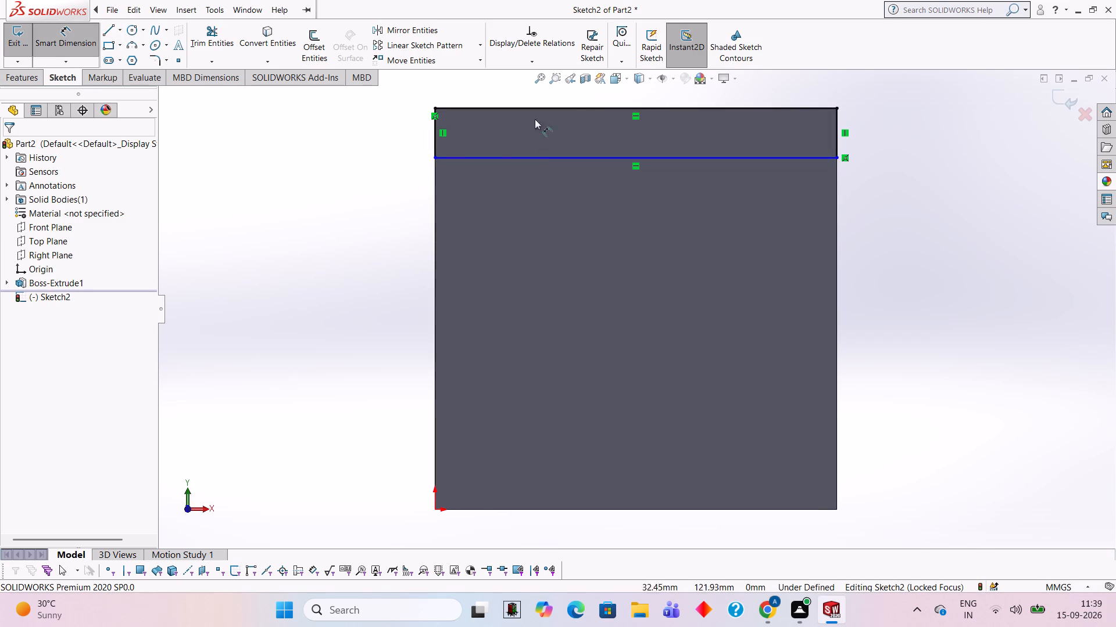
left_click(506, 110)
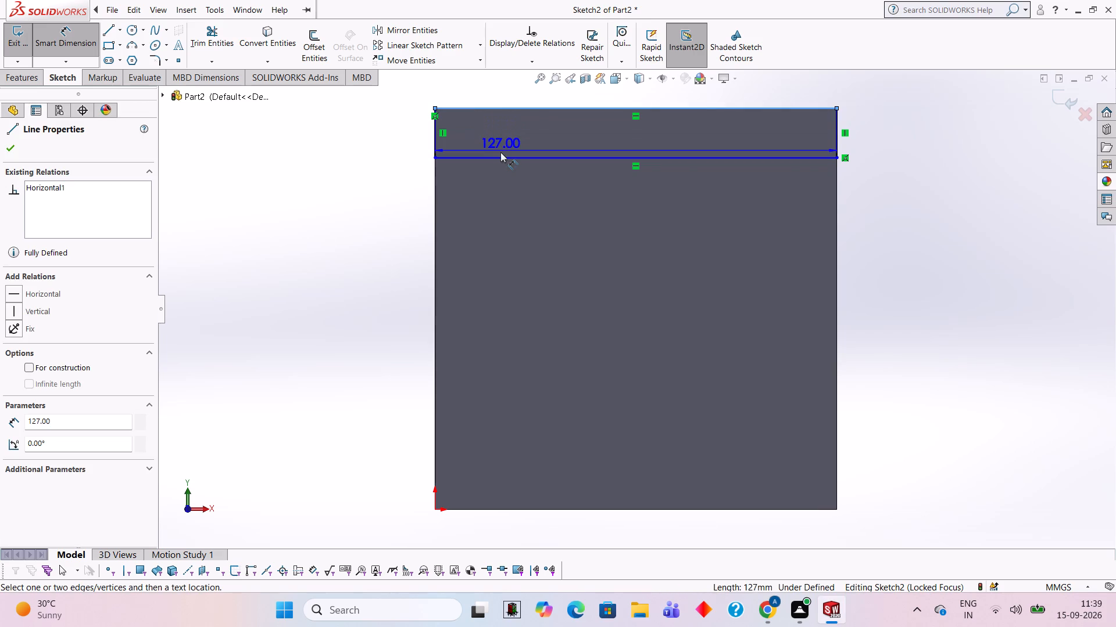
left_click(500, 156)
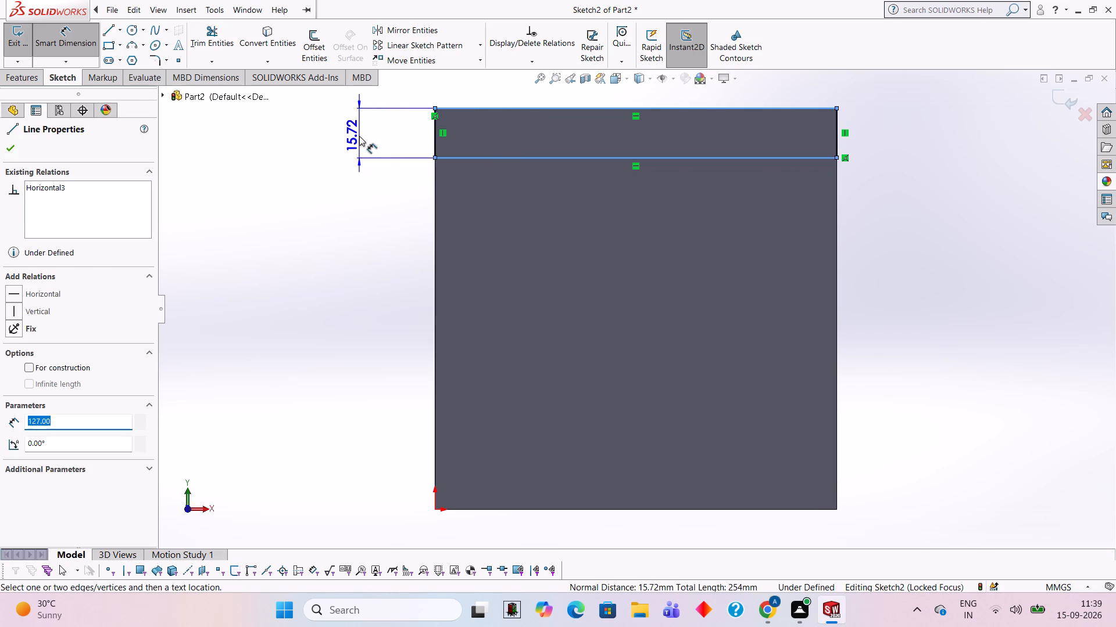
left_click(359, 136)
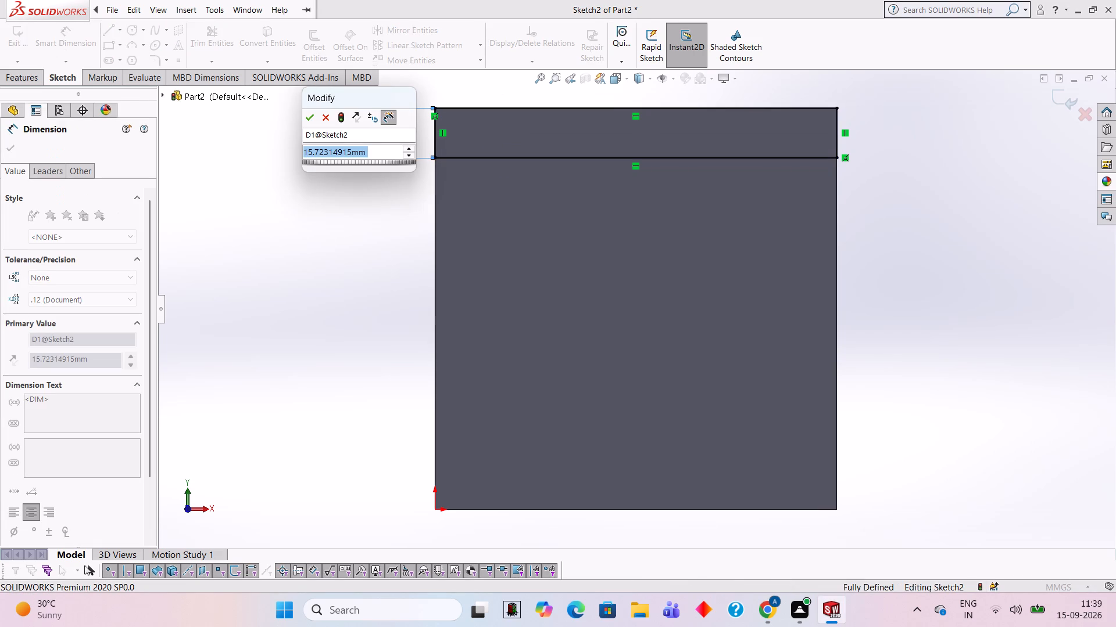
type("12")
type(".7")
key("Return")
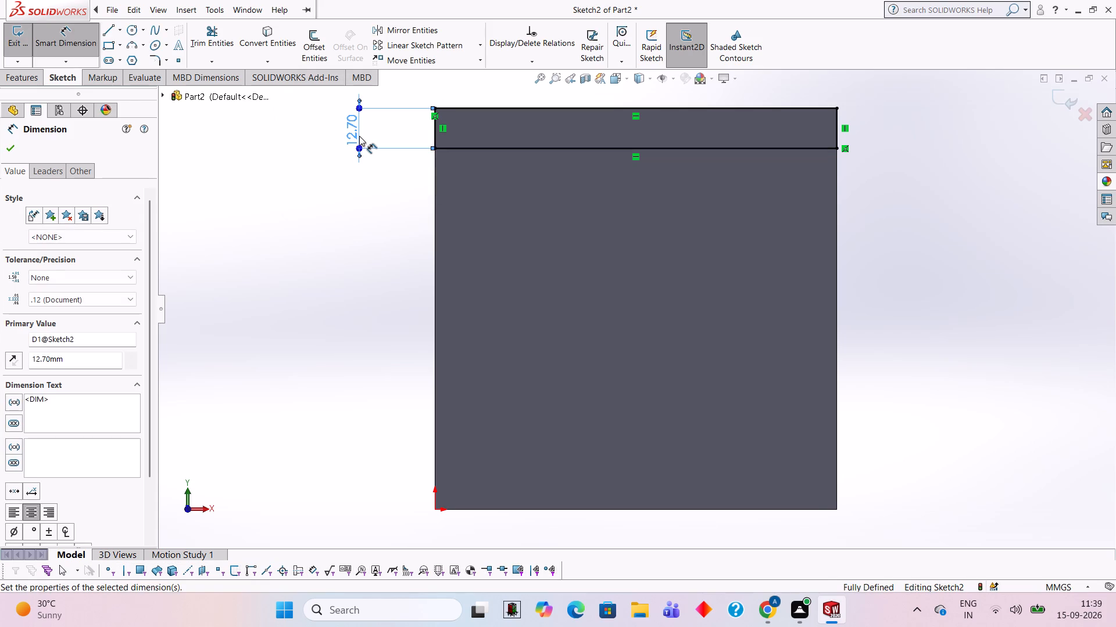
left_click(317, 204)
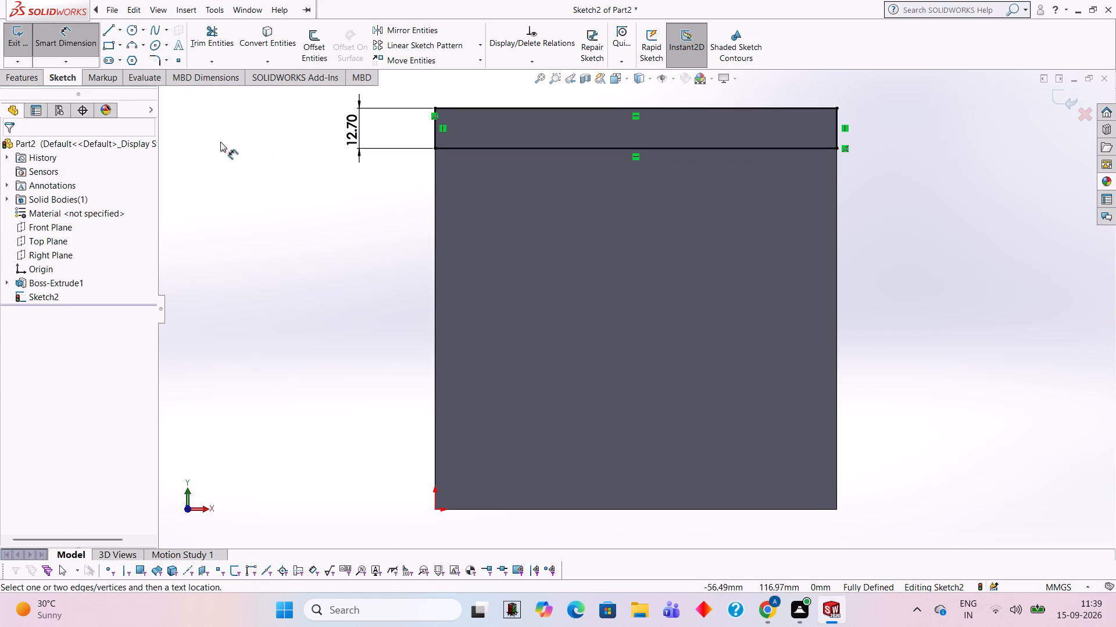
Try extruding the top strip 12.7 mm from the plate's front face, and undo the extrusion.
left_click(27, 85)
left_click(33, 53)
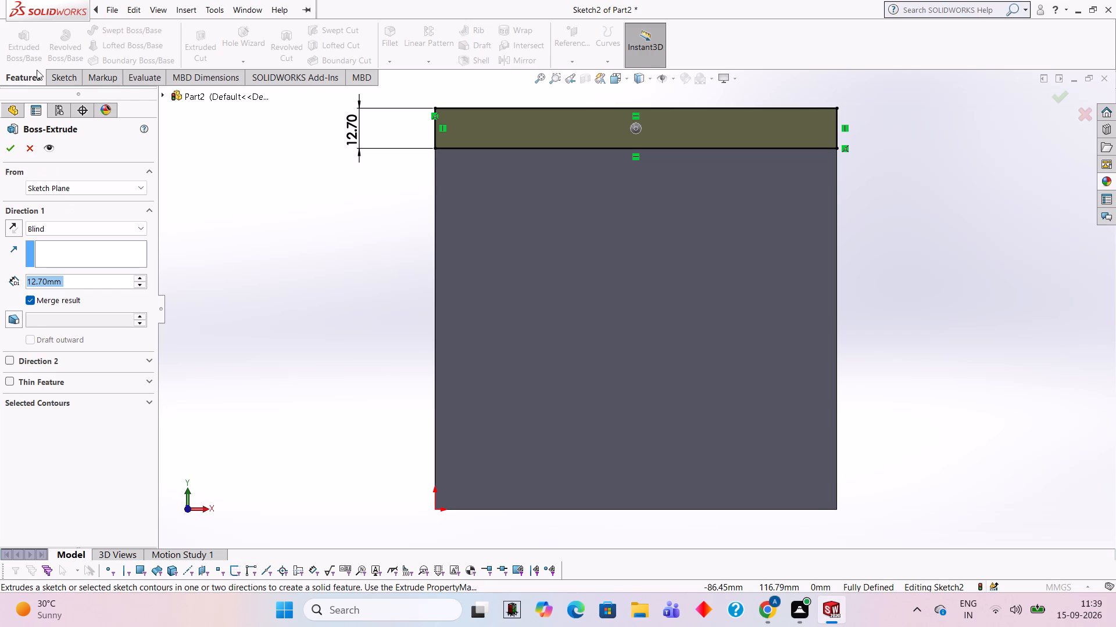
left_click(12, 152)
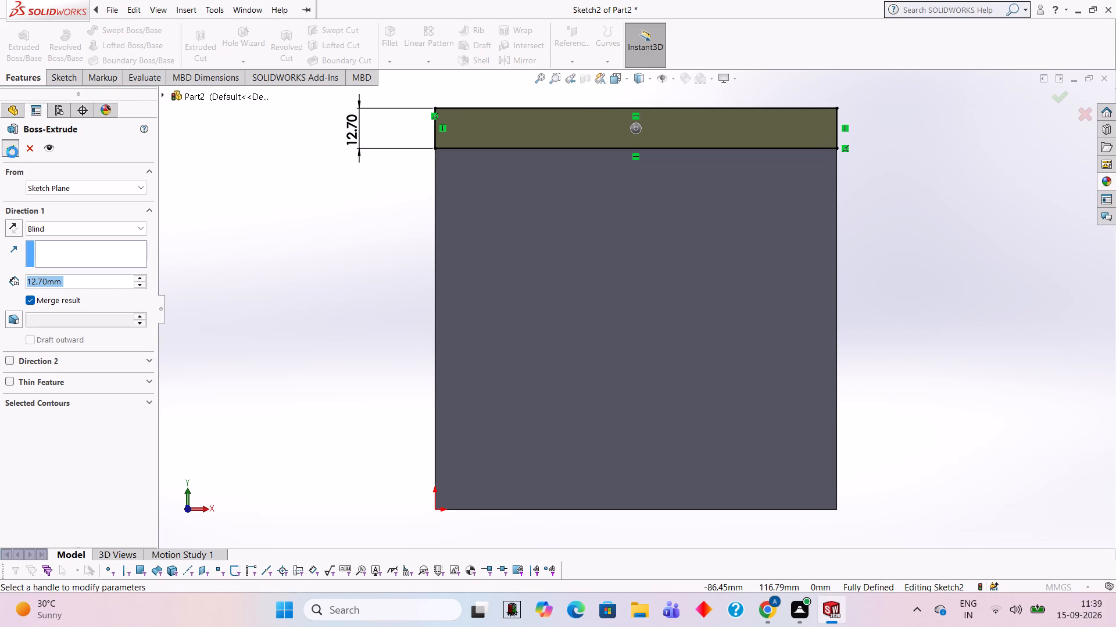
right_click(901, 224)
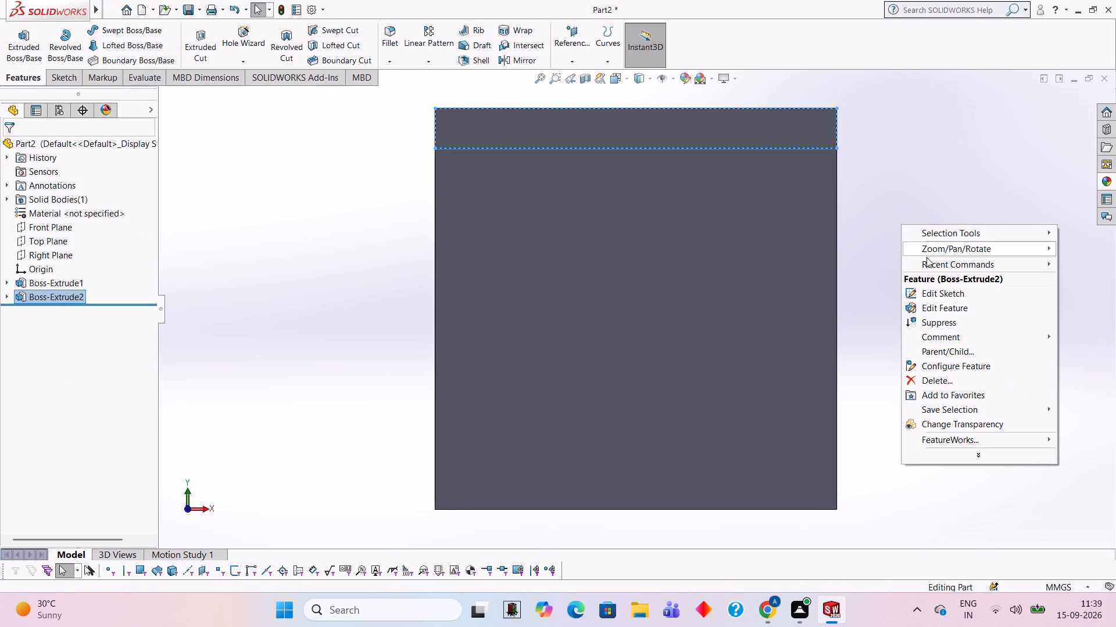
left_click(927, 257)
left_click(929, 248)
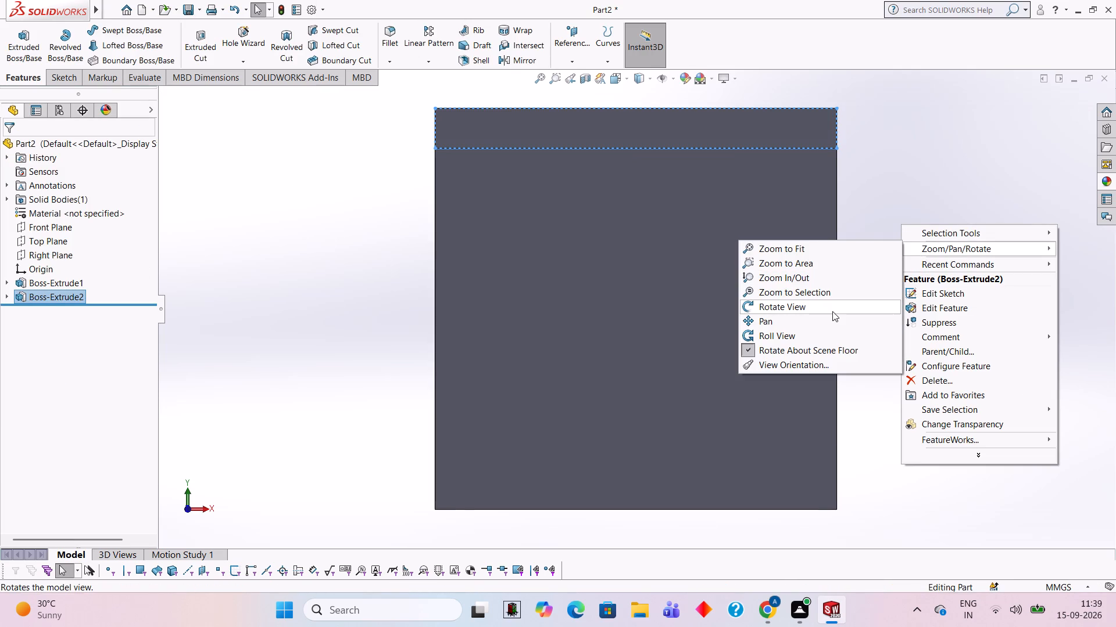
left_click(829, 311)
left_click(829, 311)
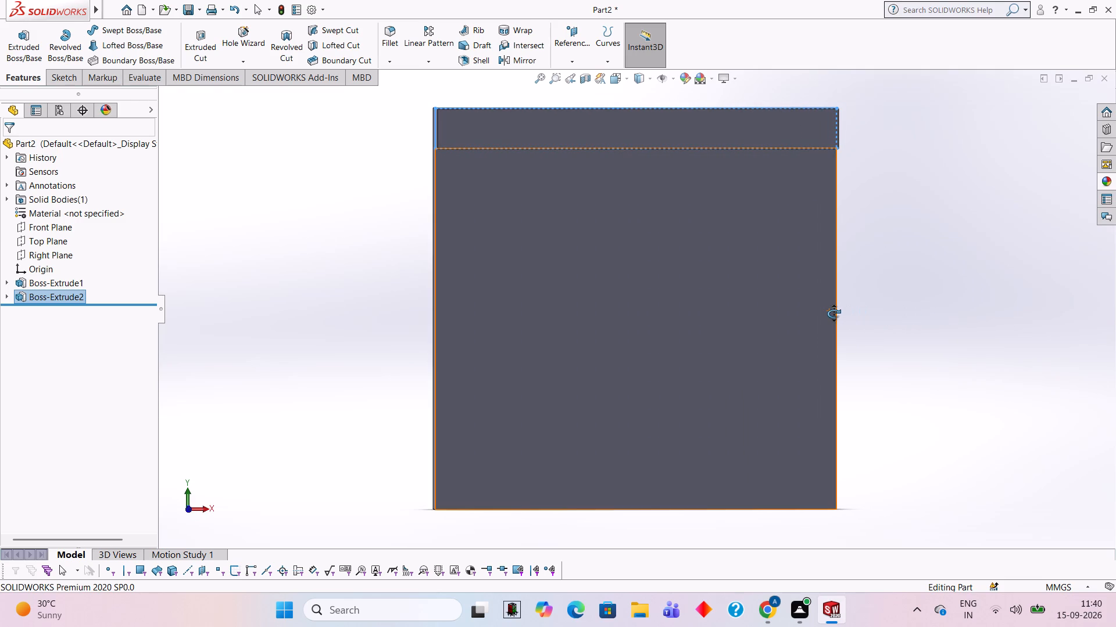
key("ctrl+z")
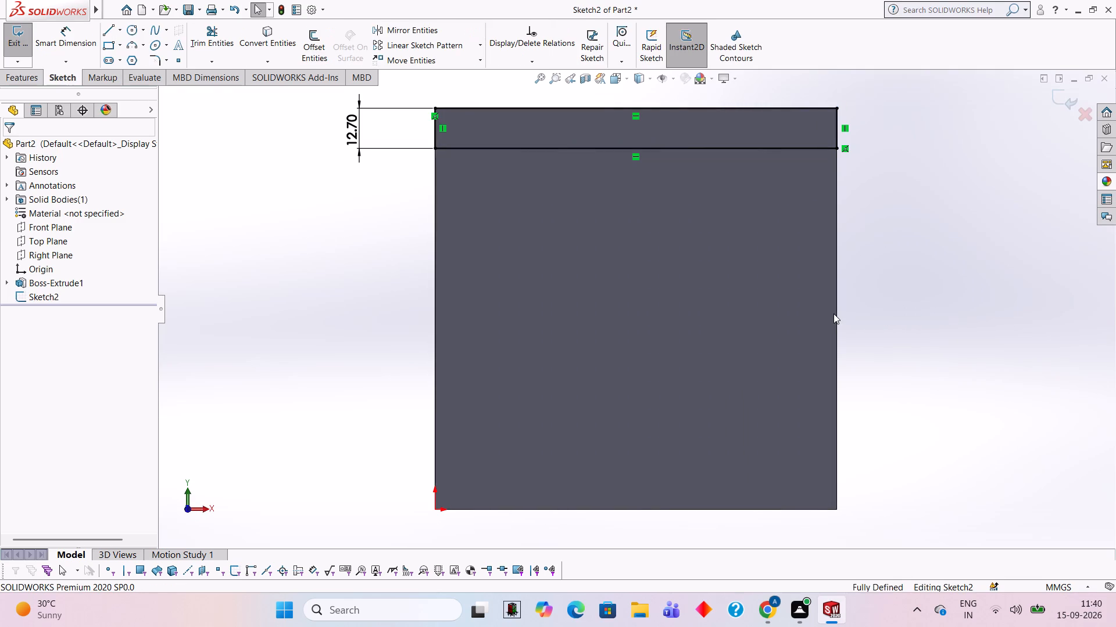
Extrude the top strip sketch as a blind boss 127 mm deep from the plate's front face.
left_click(24, 74)
left_click(19, 53)
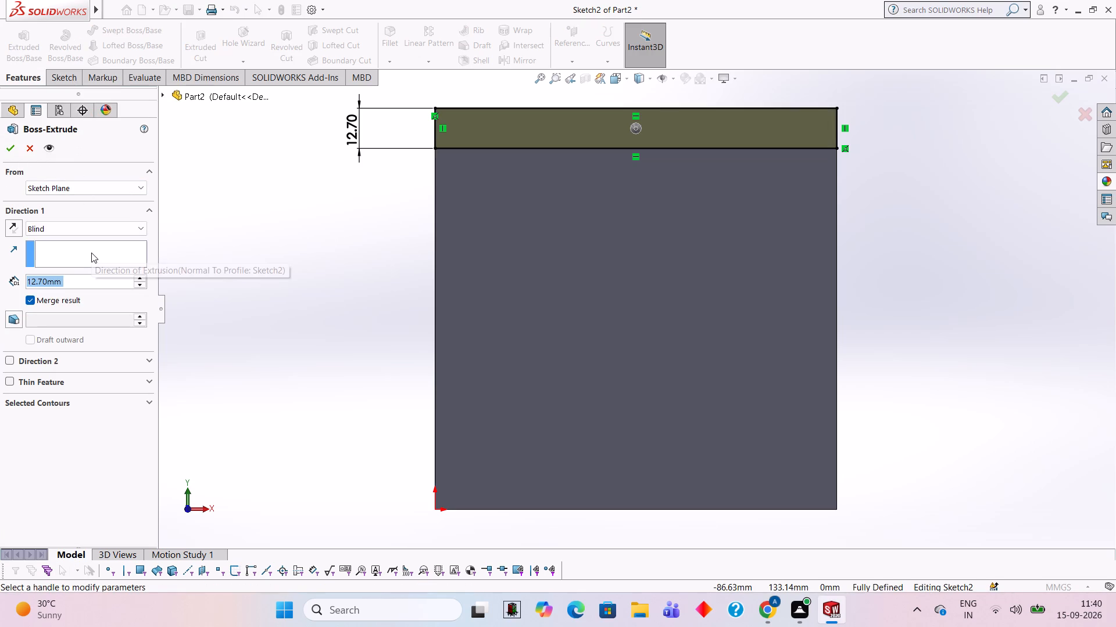
key("BackSpace")
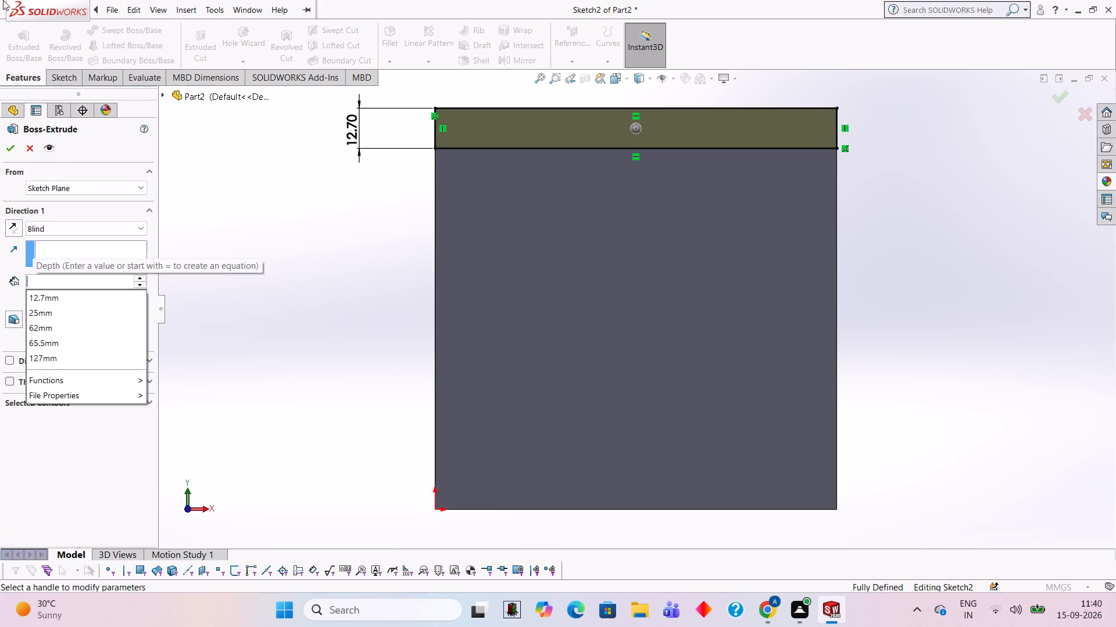
type("127")
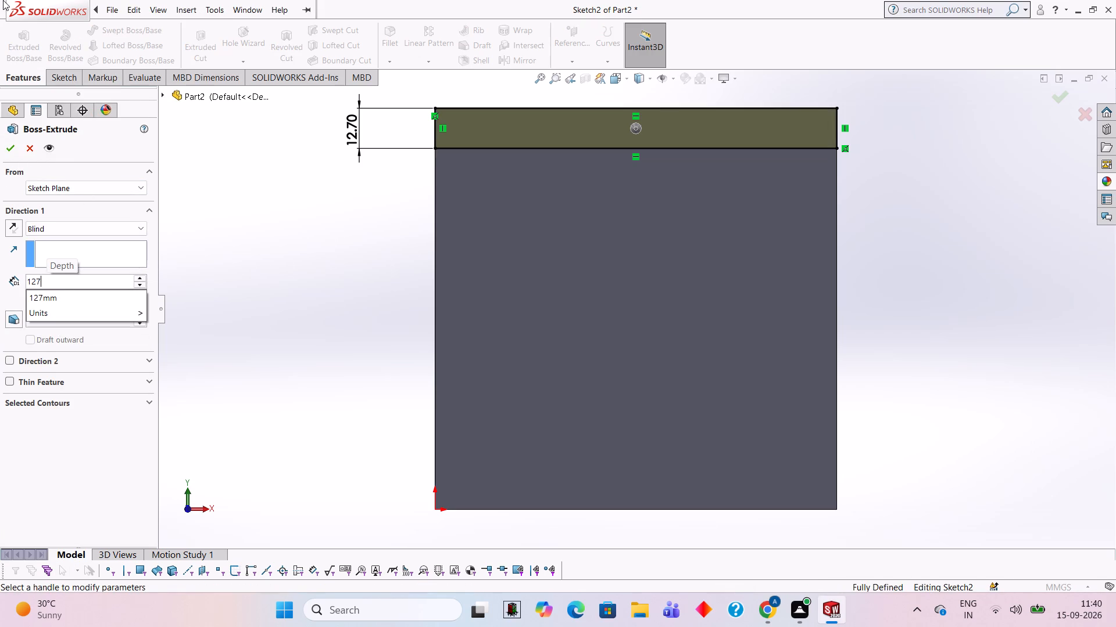
key("Return")
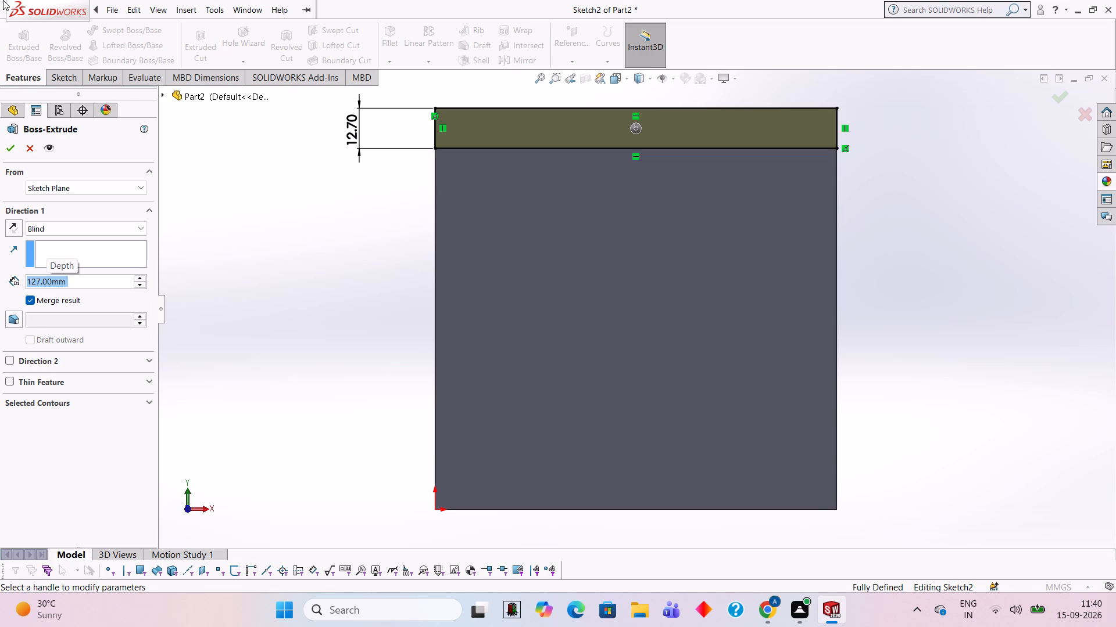
left_click(12, 153)
Examine the L-shaped body from both sides, its underside and its top.
right_click(894, 220)
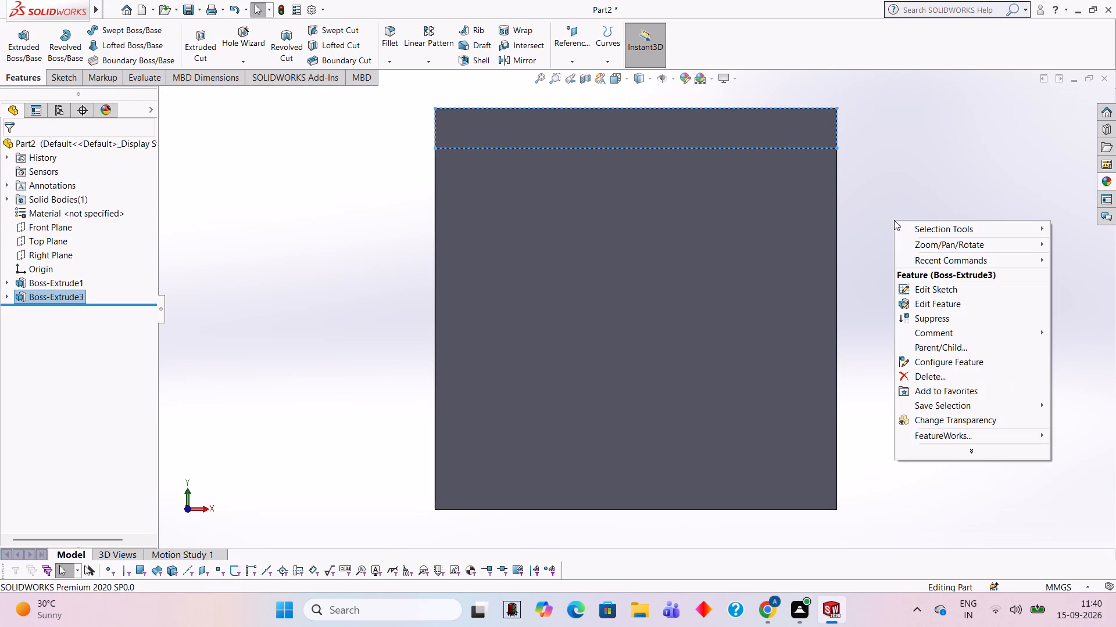
left_click(944, 248)
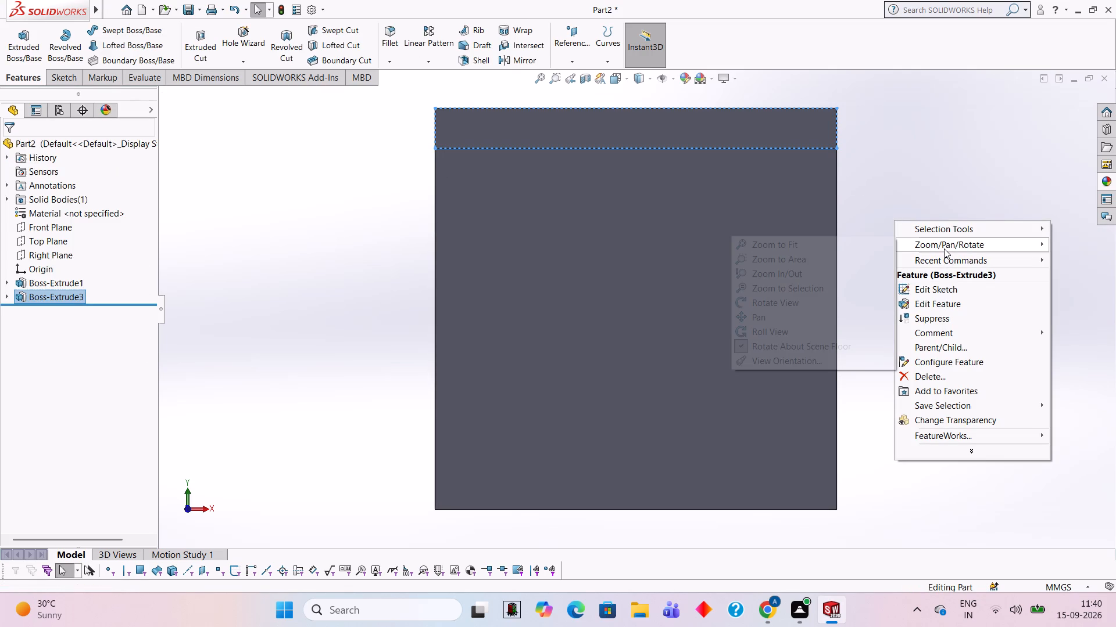
left_click(790, 311)
right_click(916, 210)
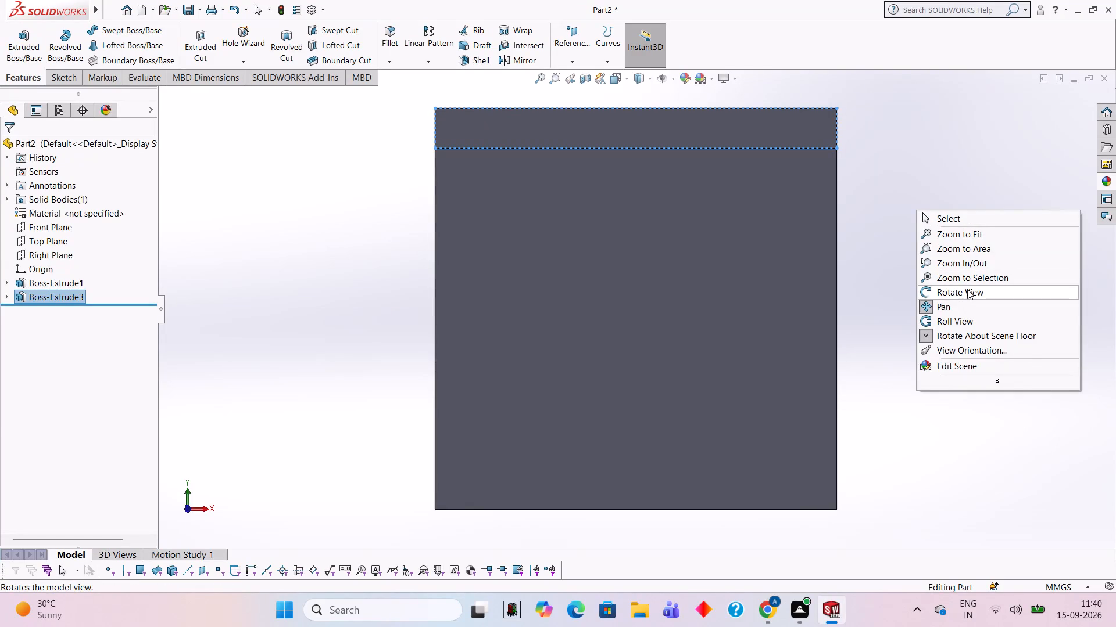
left_click(967, 289)
left_click_drag(828, 293, 918, 282)
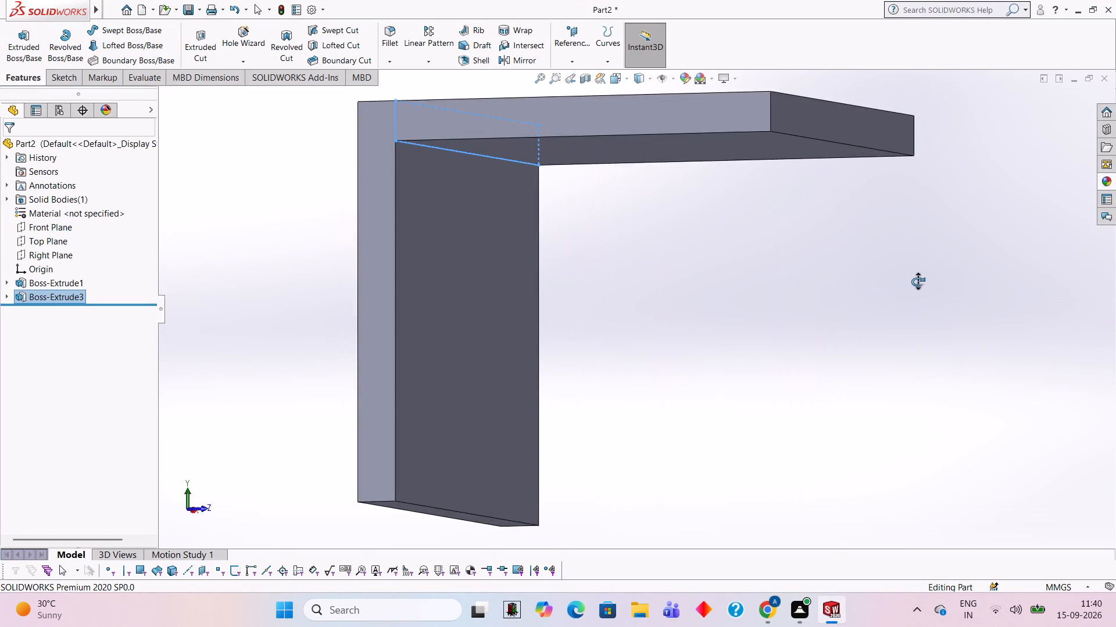
left_click_drag(918, 282, 801, 282)
scroll(799, 282, "up", 2)
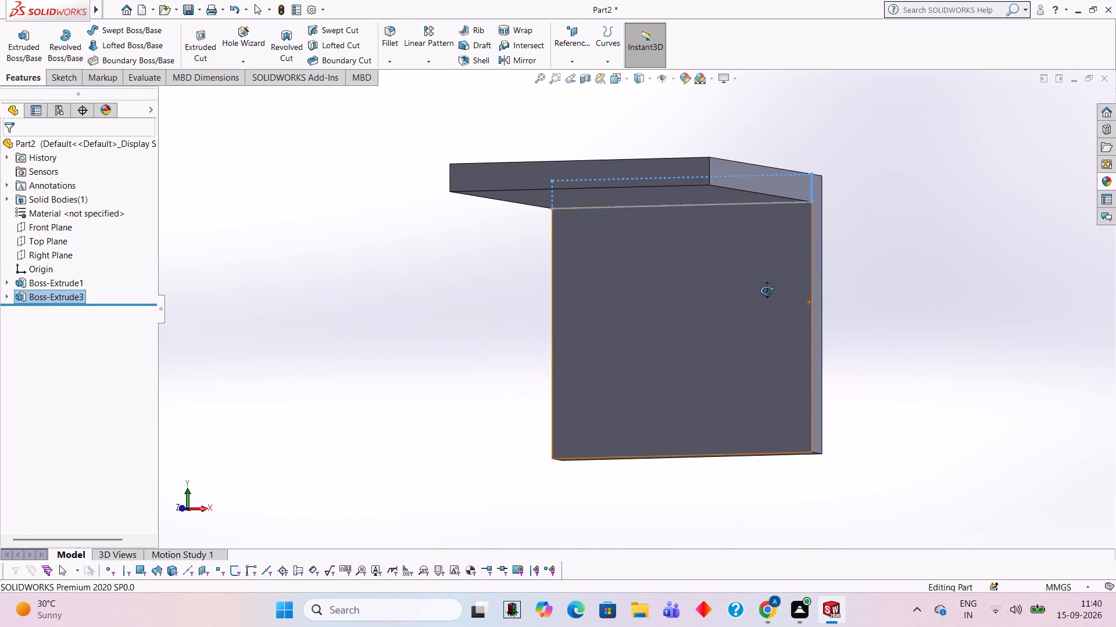
left_click_drag(767, 290, 795, 232)
left_click_drag(700, 326, 778, 360)
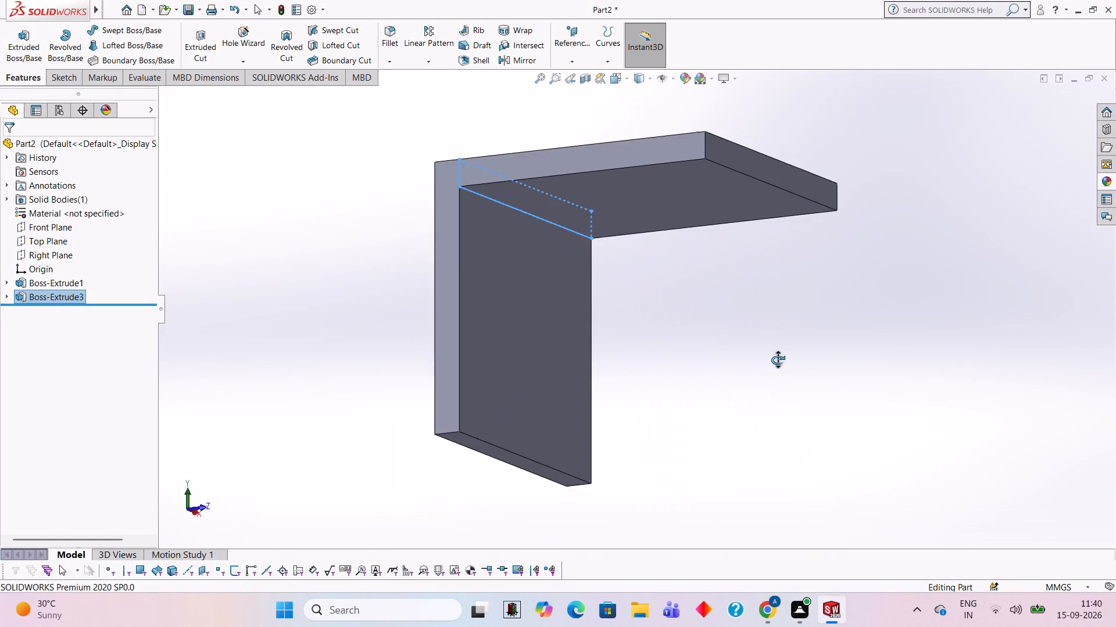
left_click_drag(778, 360, 801, 389)
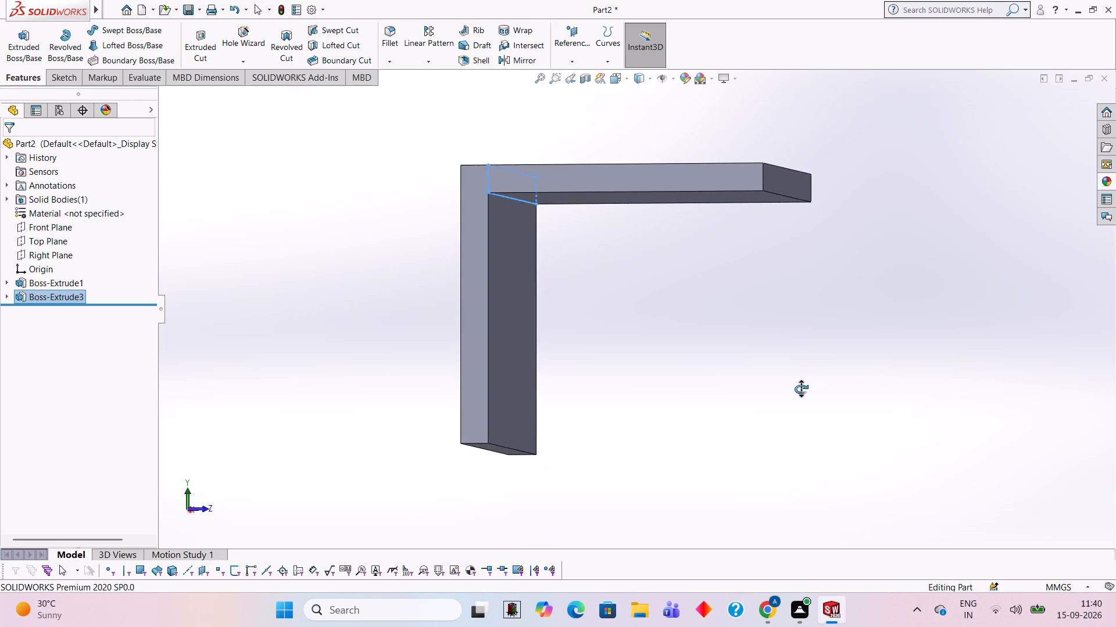
left_click_drag(801, 389, 797, 381)
left_click_drag(679, 344, 696, 349)
left_click_drag(713, 327, 710, 351)
key("Escape")
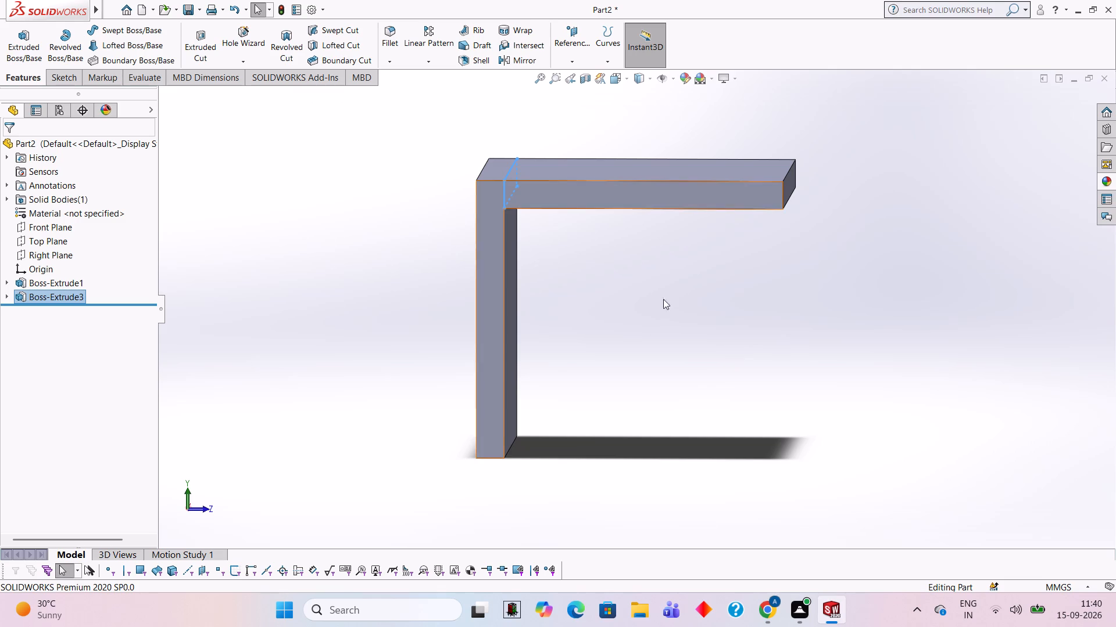
On the L-shaped side face, sketch a 127 by 114.3 mm right triangle joining the inner corner, flange's lower outer corner and plate's bottom front corner.
left_click(66, 81)
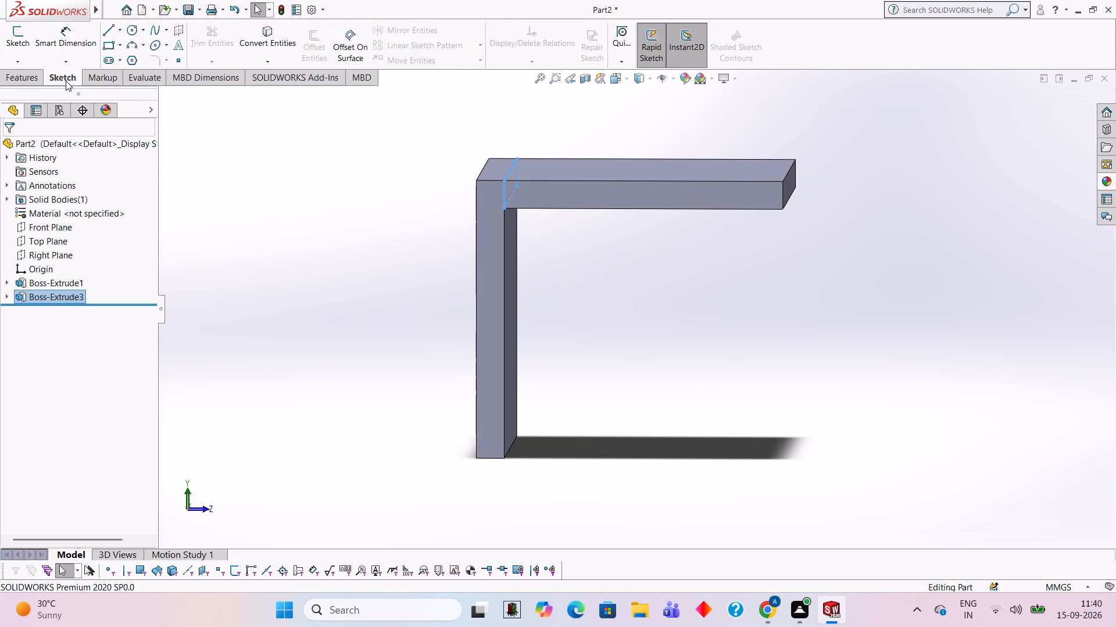
left_click(113, 30)
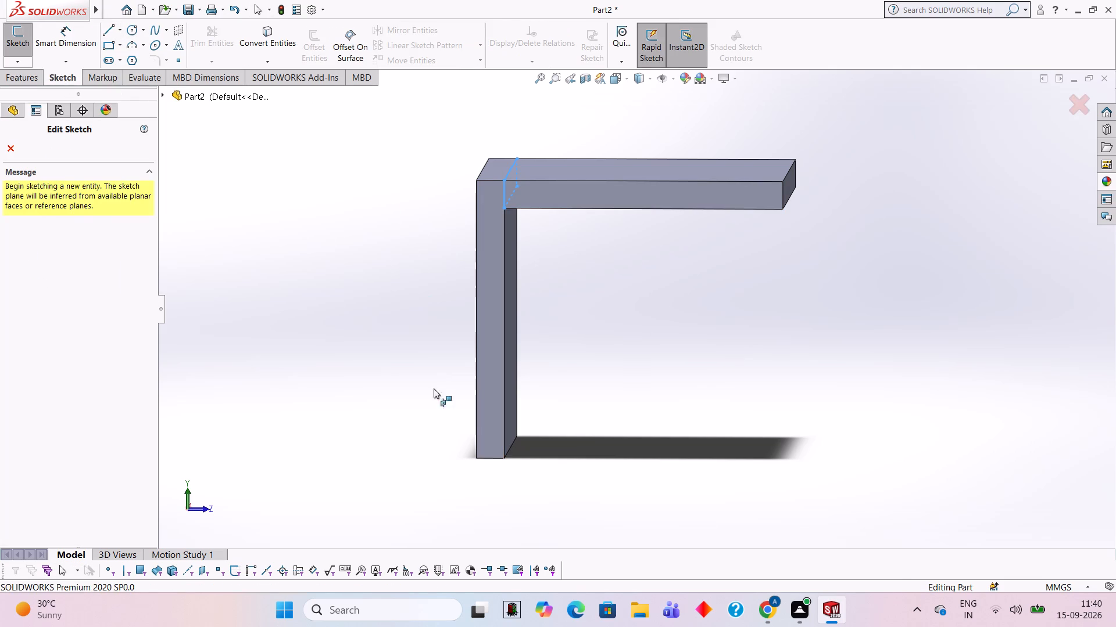
left_click(503, 460)
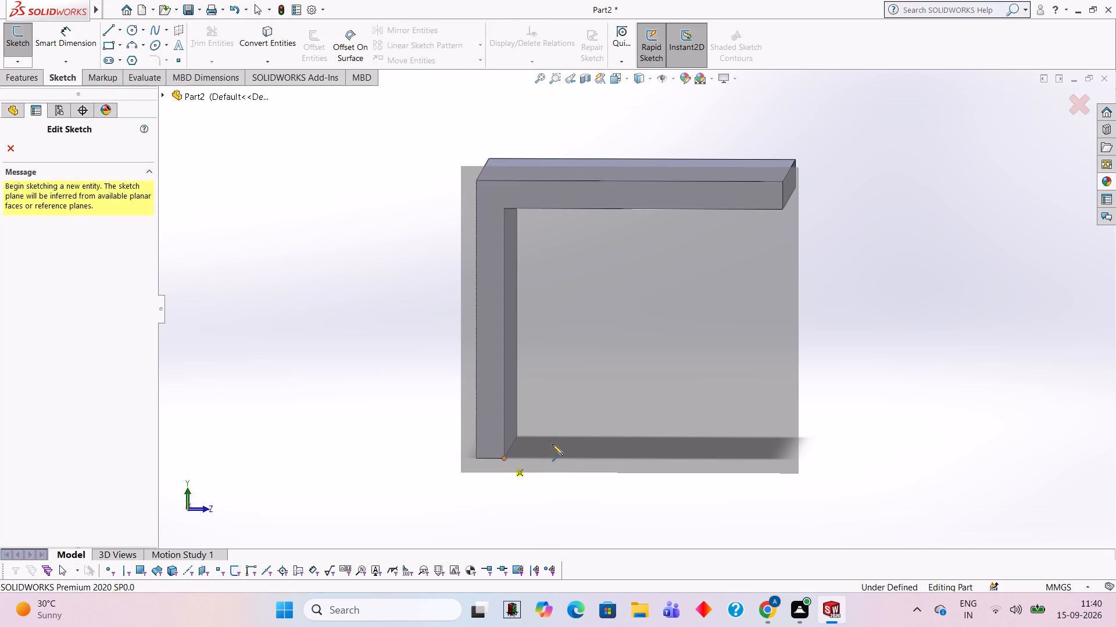
left_click(836, 226)
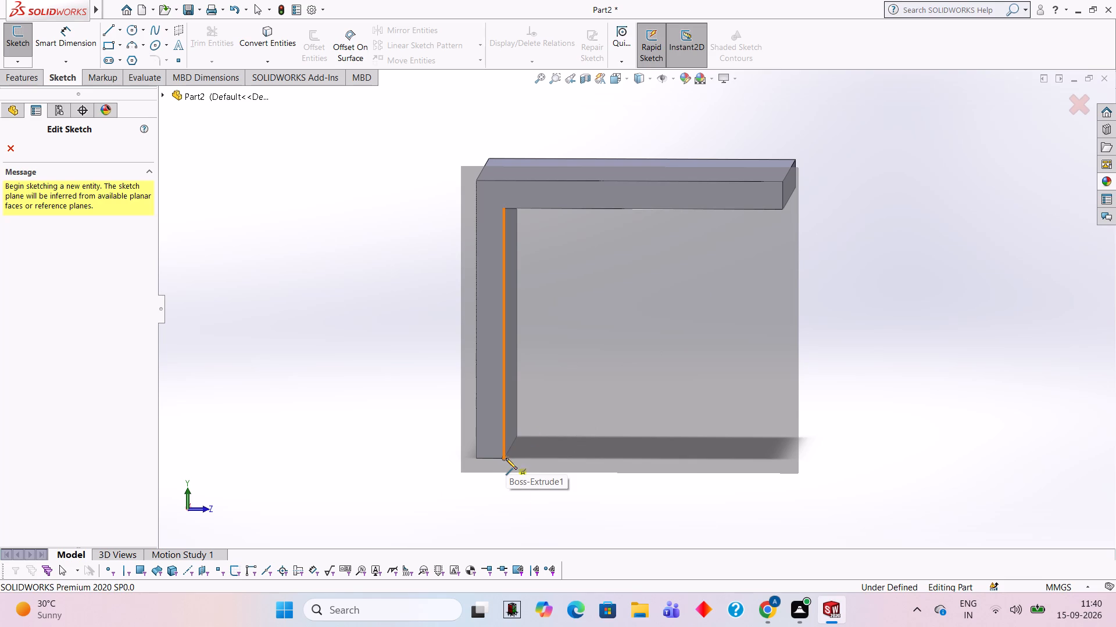
left_click_drag(505, 458, 567, 432)
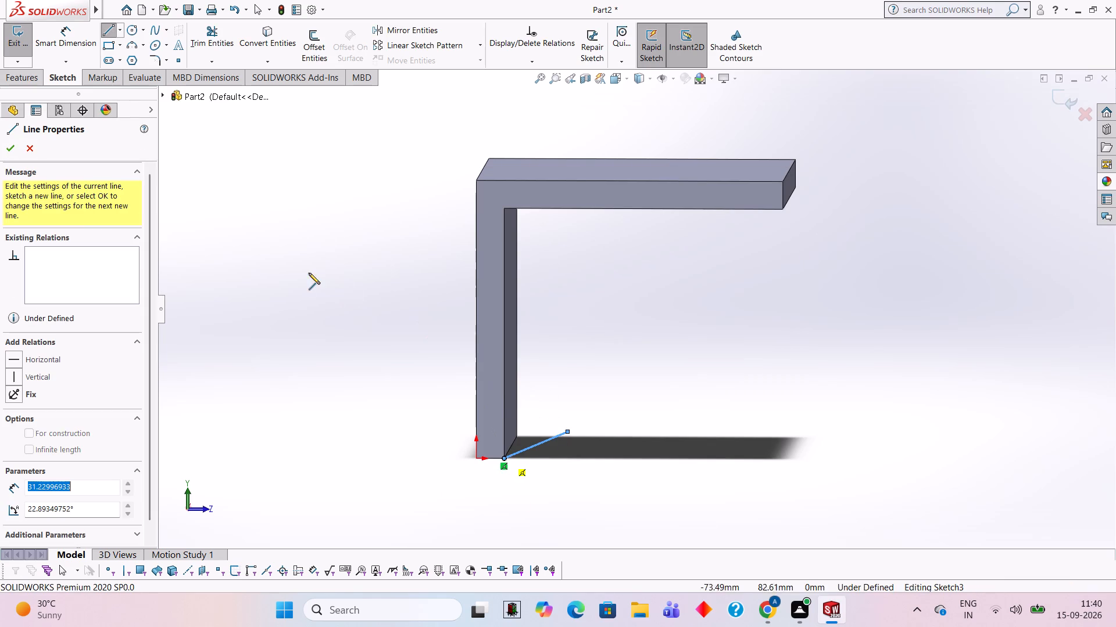
key("ctrl+z")
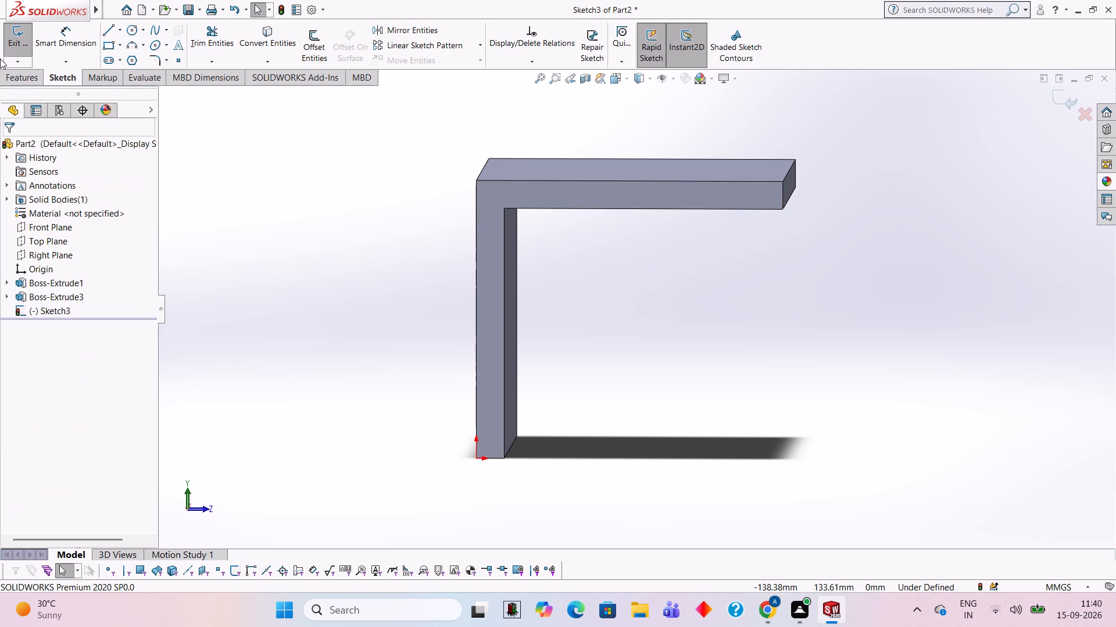
left_click(109, 34)
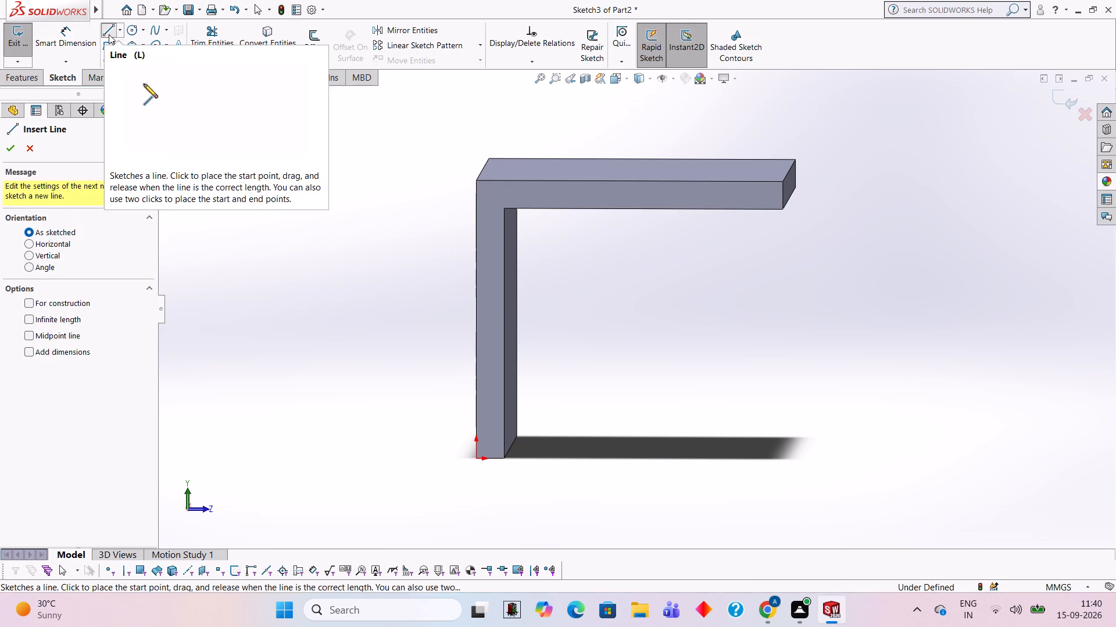
left_click(505, 459)
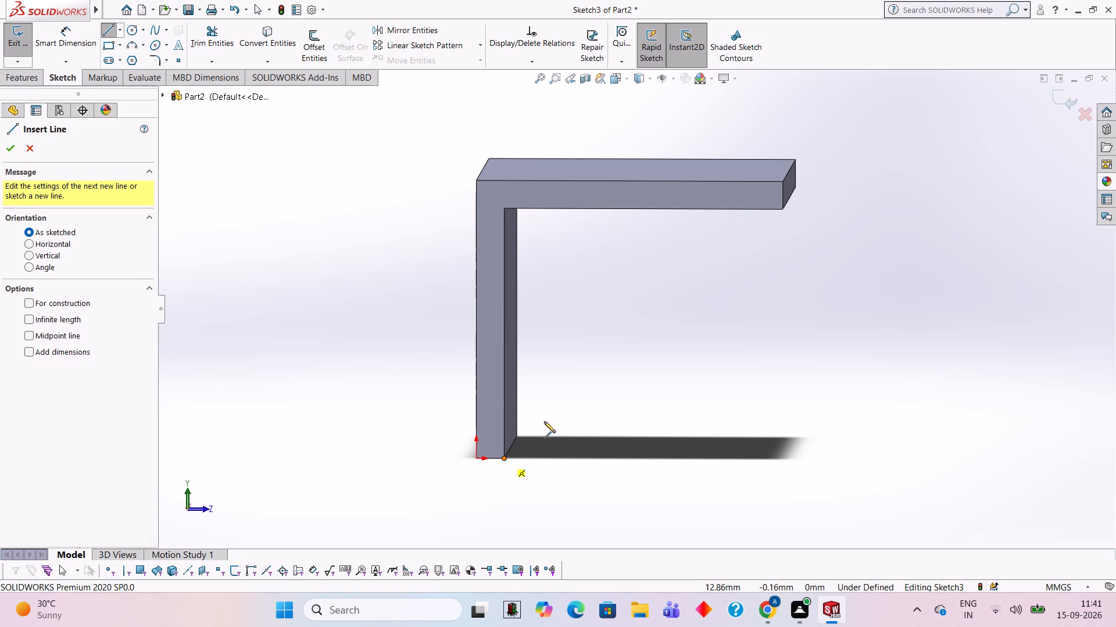
left_click(782, 207)
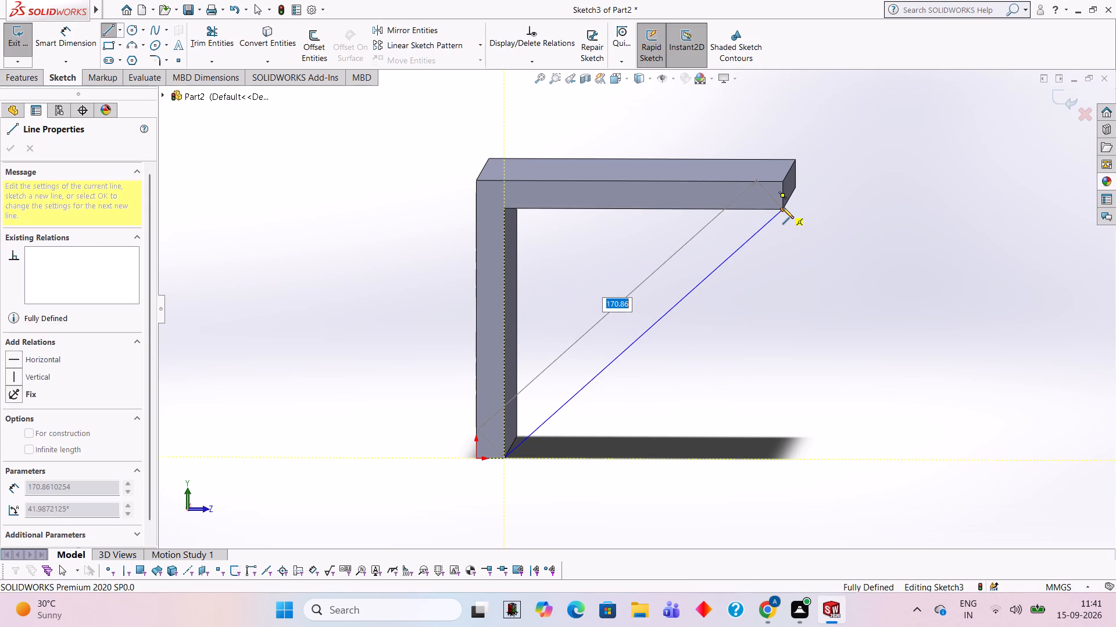
left_click(505, 207)
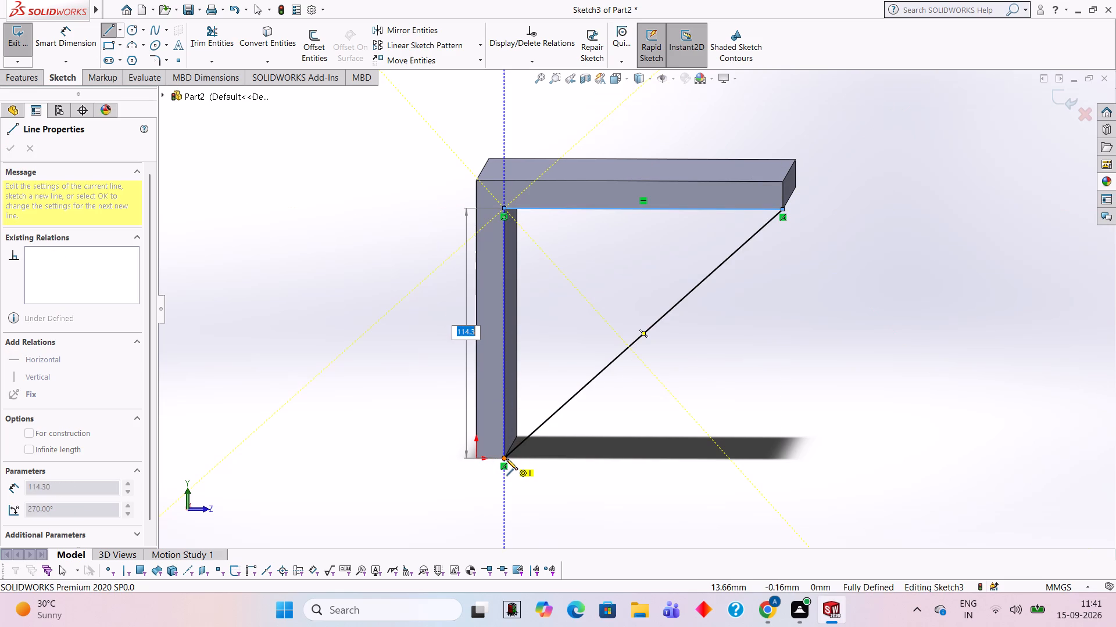
left_click(506, 459)
key("Escape")
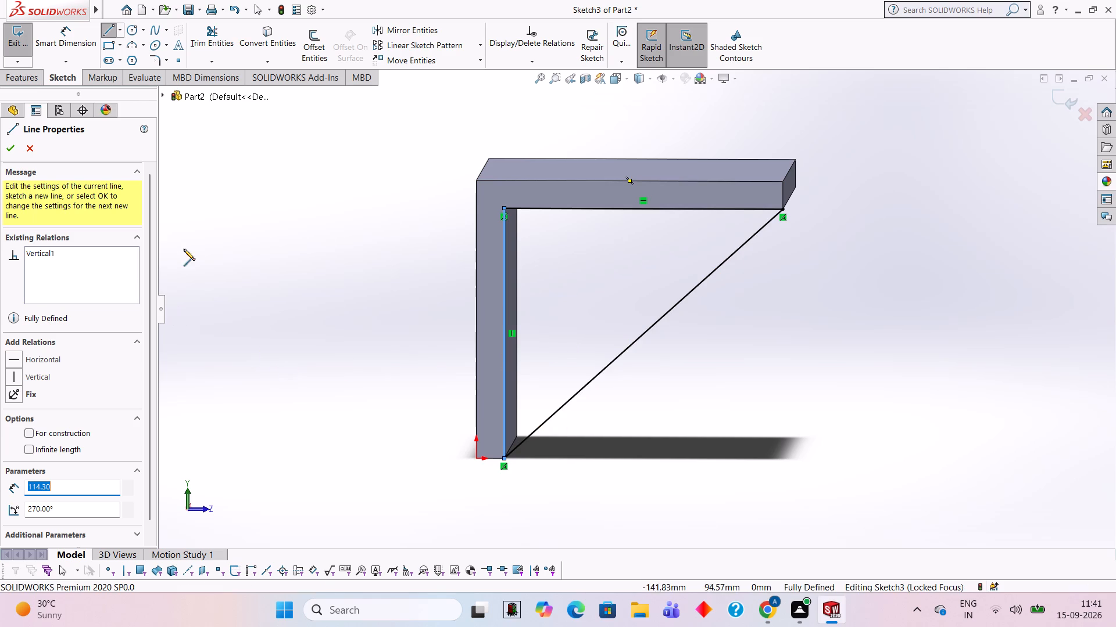
Extrude the triangle as a blind boss 12.7 mm deep, reversed inward under the flange, to form a side web.
left_click(22, 73)
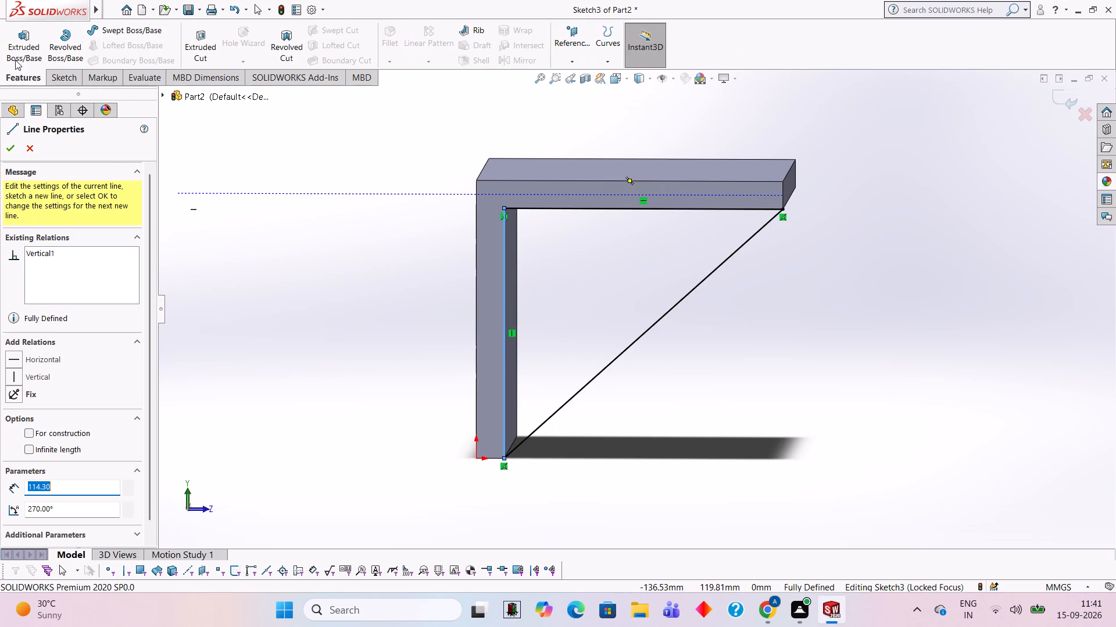
left_click(15, 60)
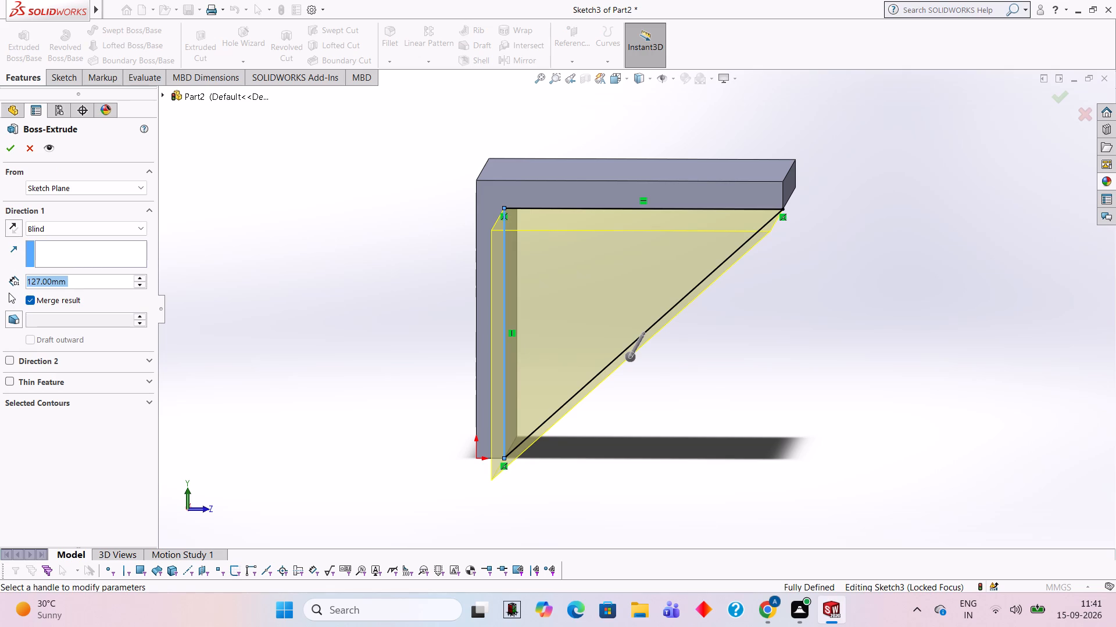
left_click(13, 231)
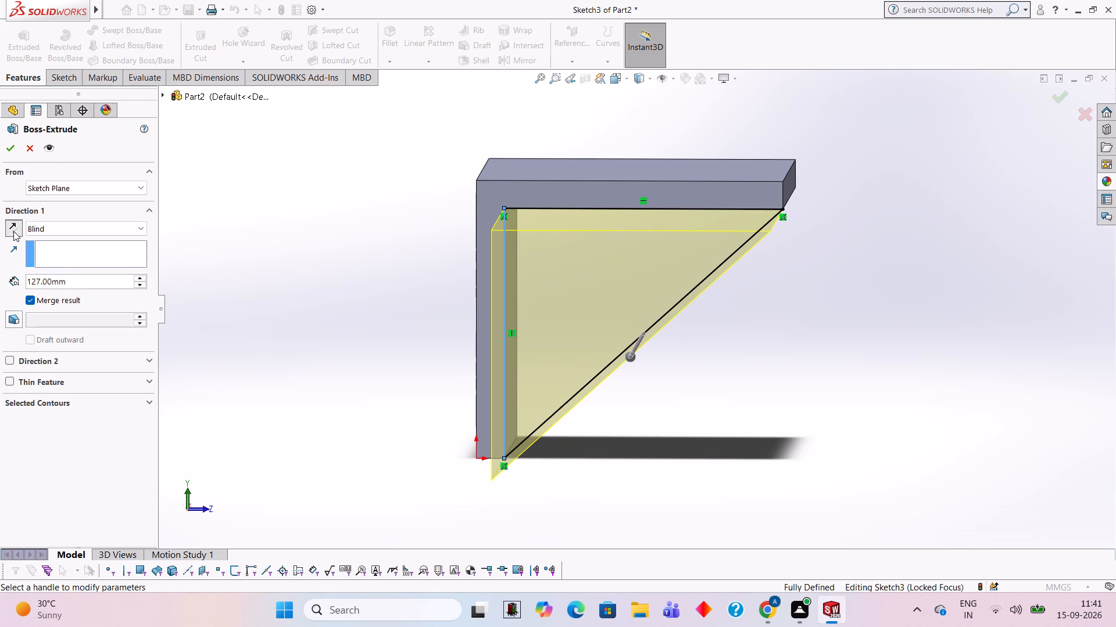
left_click(70, 279)
key("BackSpace")
key("BackSpace")
key("BackSpace")
key("BackSpace")
key("BackSpace")
key("BackSpace")
key("BackSpace")
key("BackSpace")
key("BackSpace")
key("BackSpace")
key("BackSpace")
key("BackSpace")
key("BackSpace")
key("BackSpace")
key("BackSpace")
key("BackSpace")
key("BackSpace")
key("BackSpace")
key("BackSpace")
key("BackSpace")
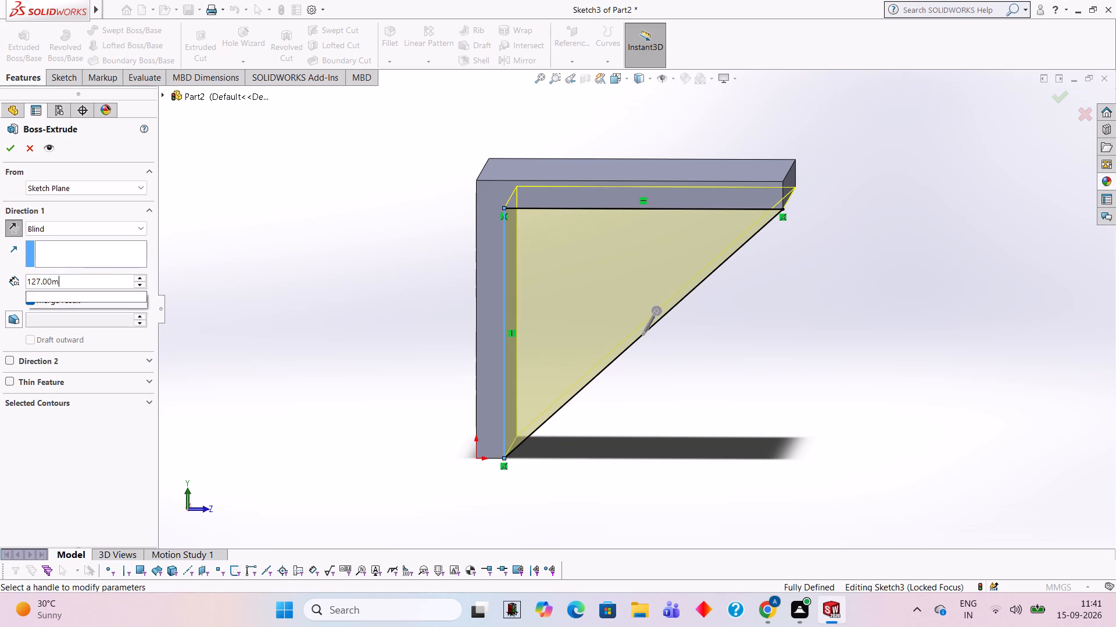
type("12.")
type("77")
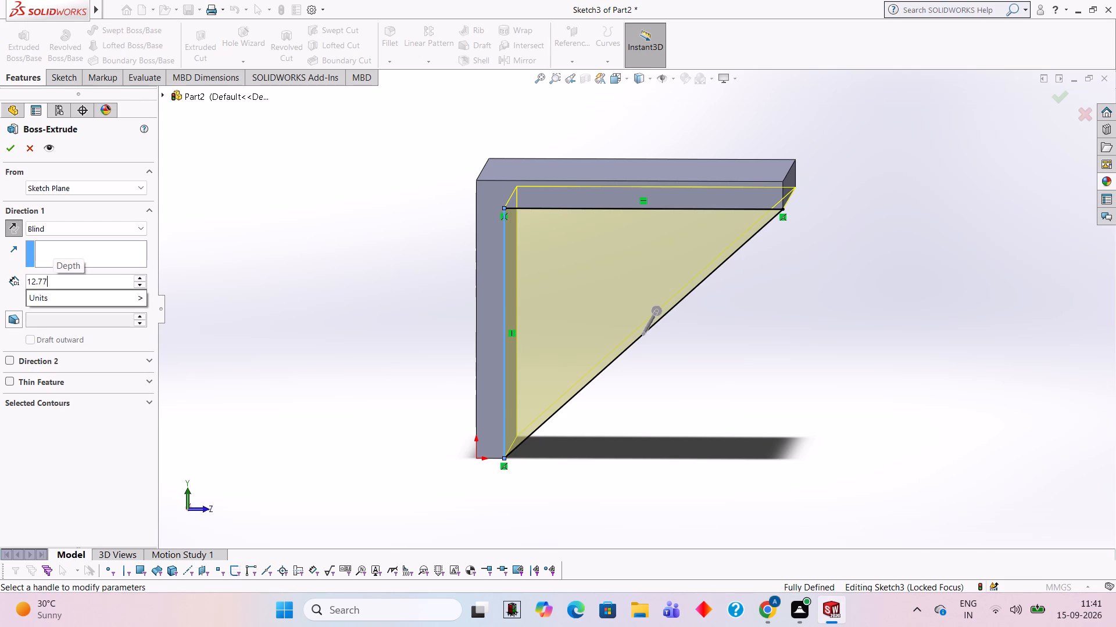
key("BackSpace")
key("Return")
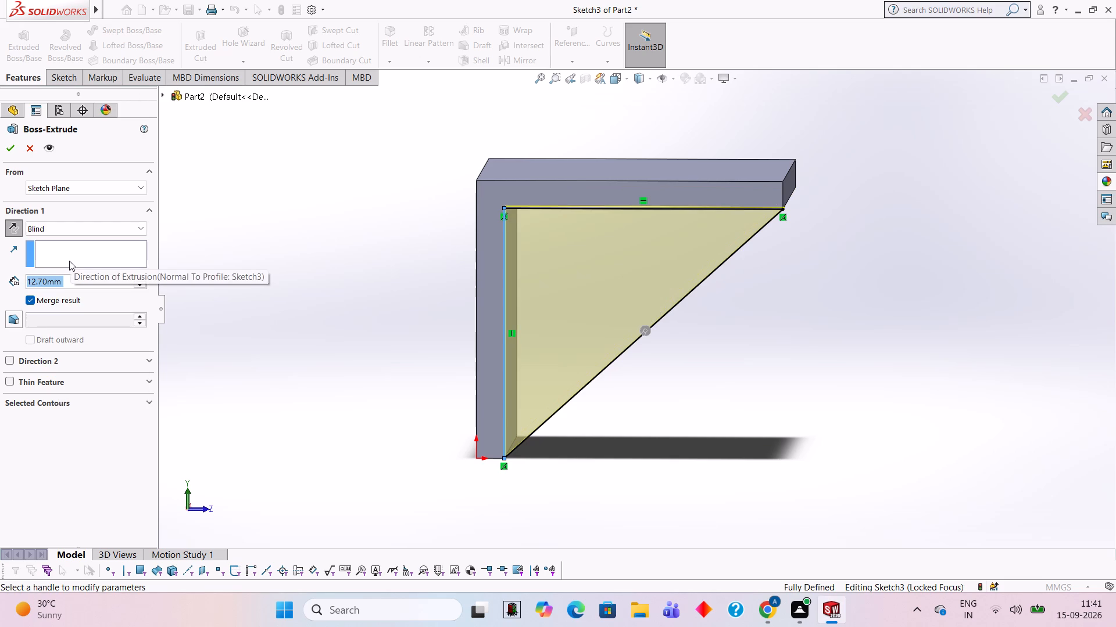
left_click(13, 142)
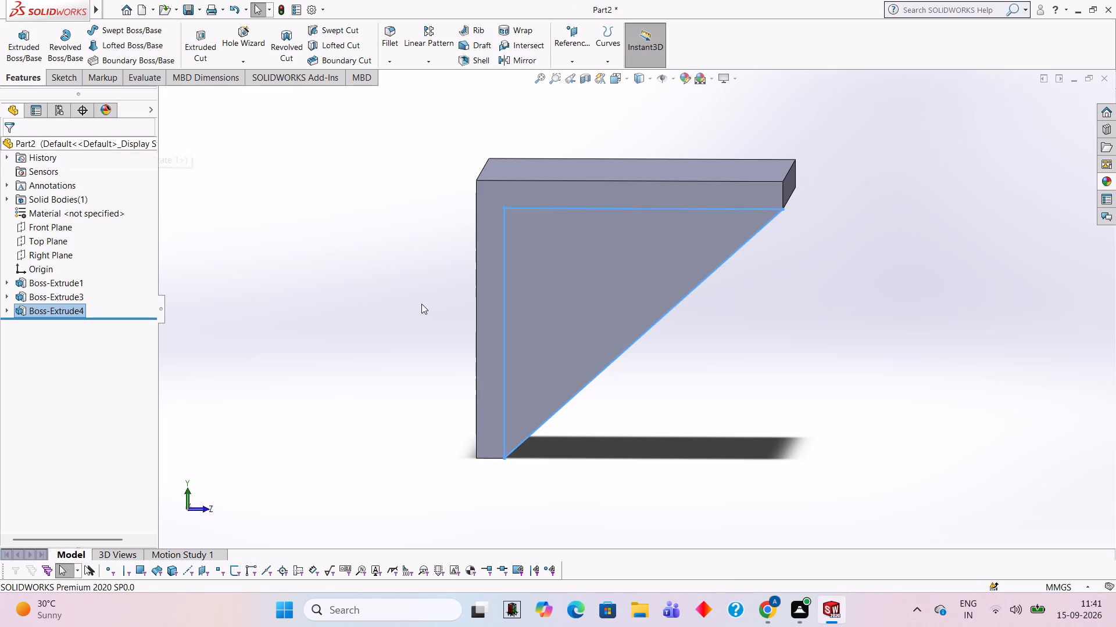
Examine the bracket from the front, the underside and both sides, including the inner face of the triangular web.
right_click(859, 266)
left_click(920, 287)
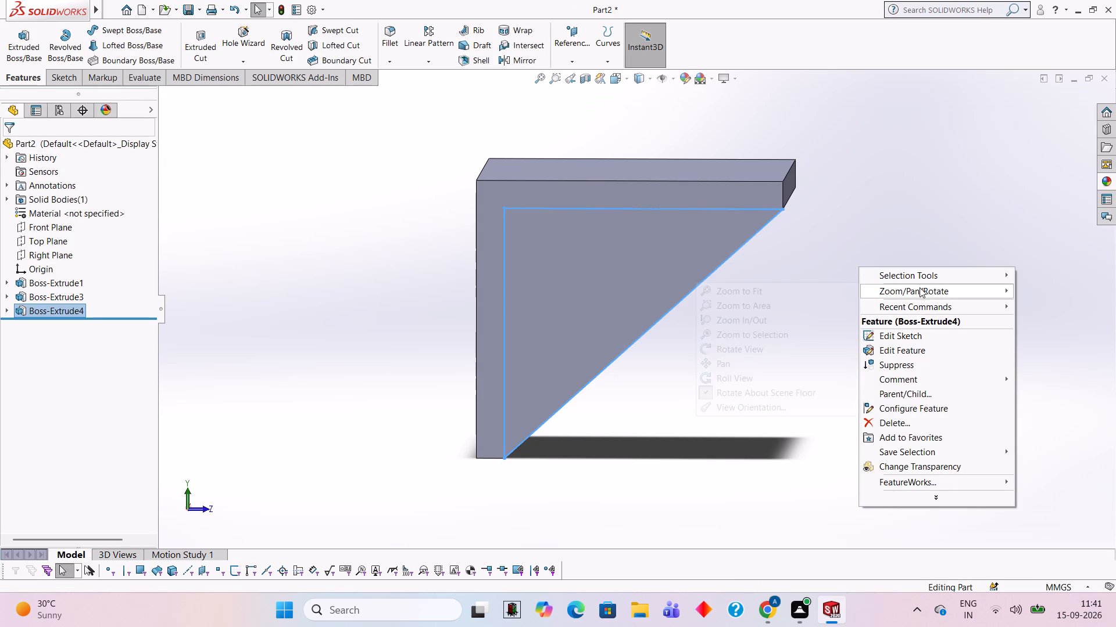
left_click(796, 344)
left_click_drag(796, 344, 683, 349)
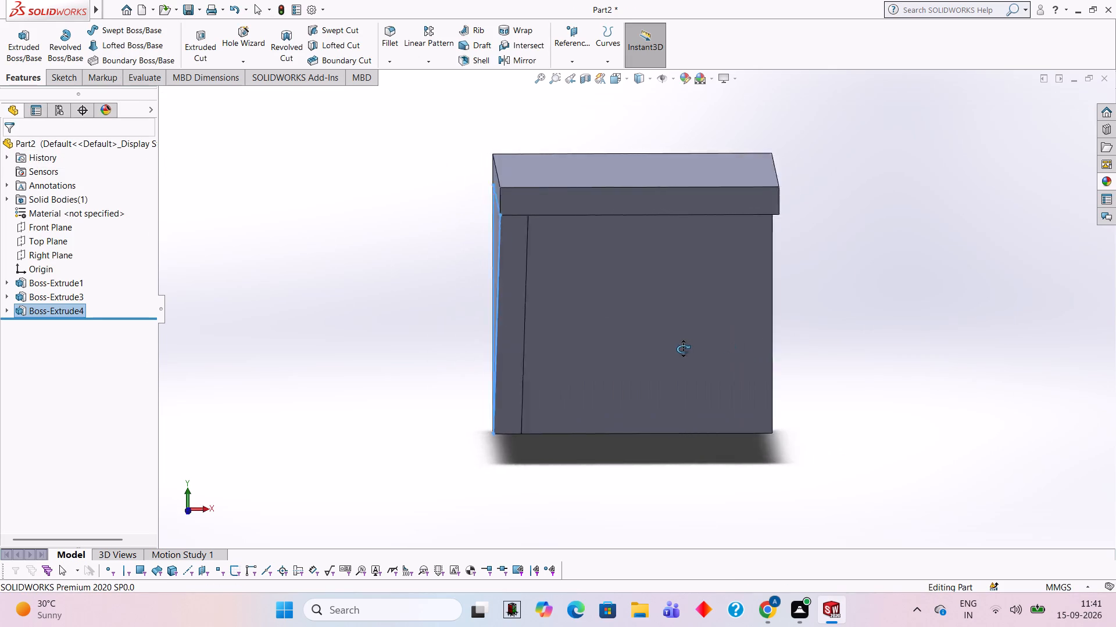
left_click_drag(683, 349, 684, 244)
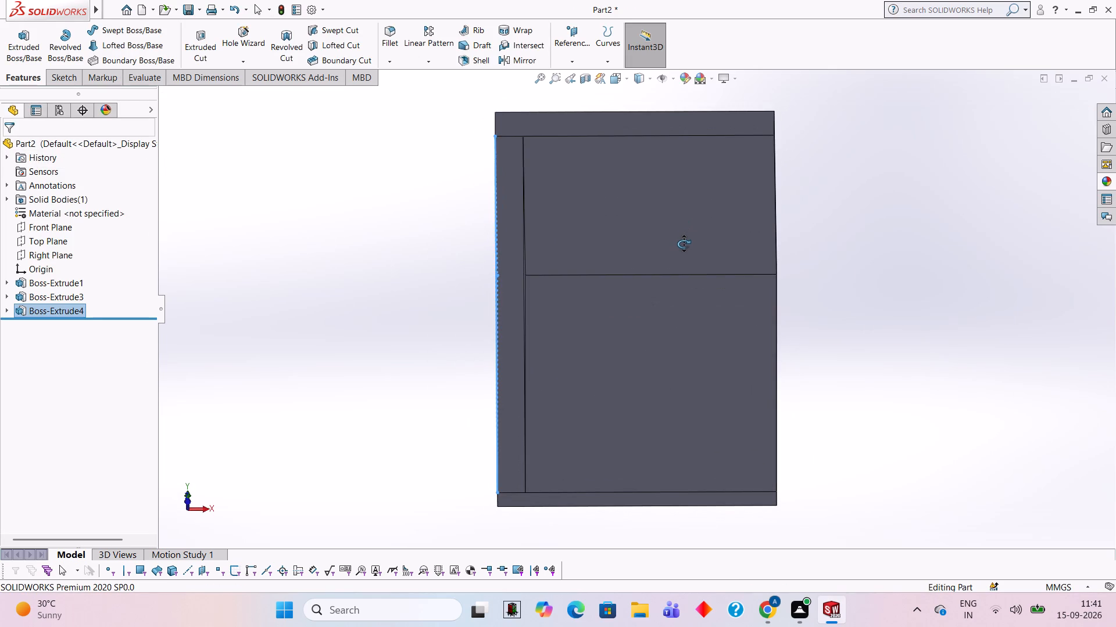
left_click_drag(684, 244, 685, 186)
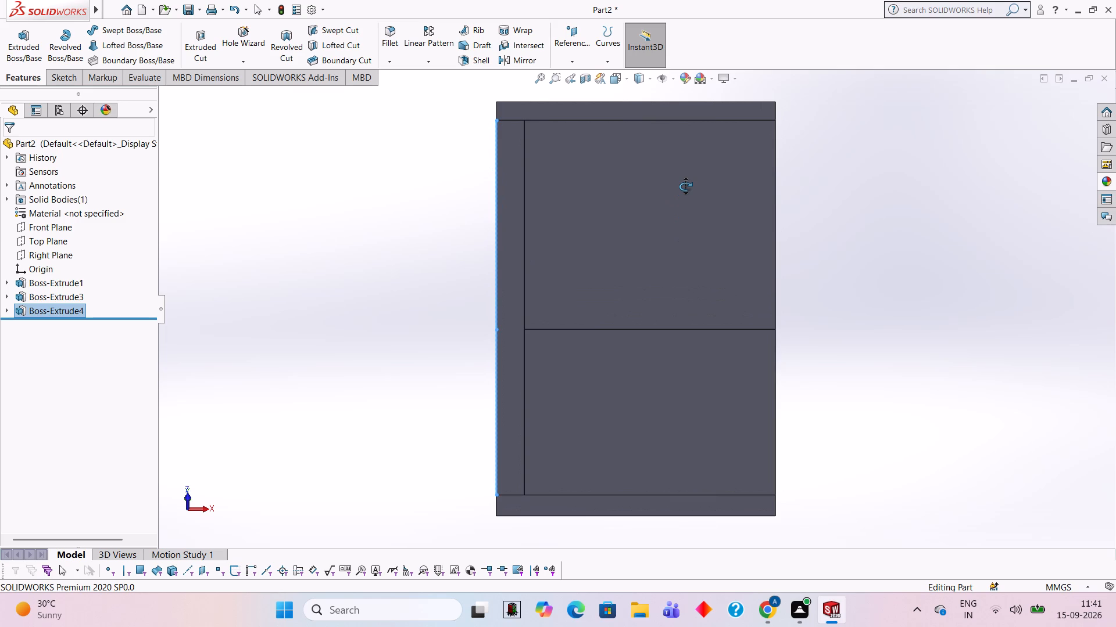
left_click_drag(685, 186, 691, 251)
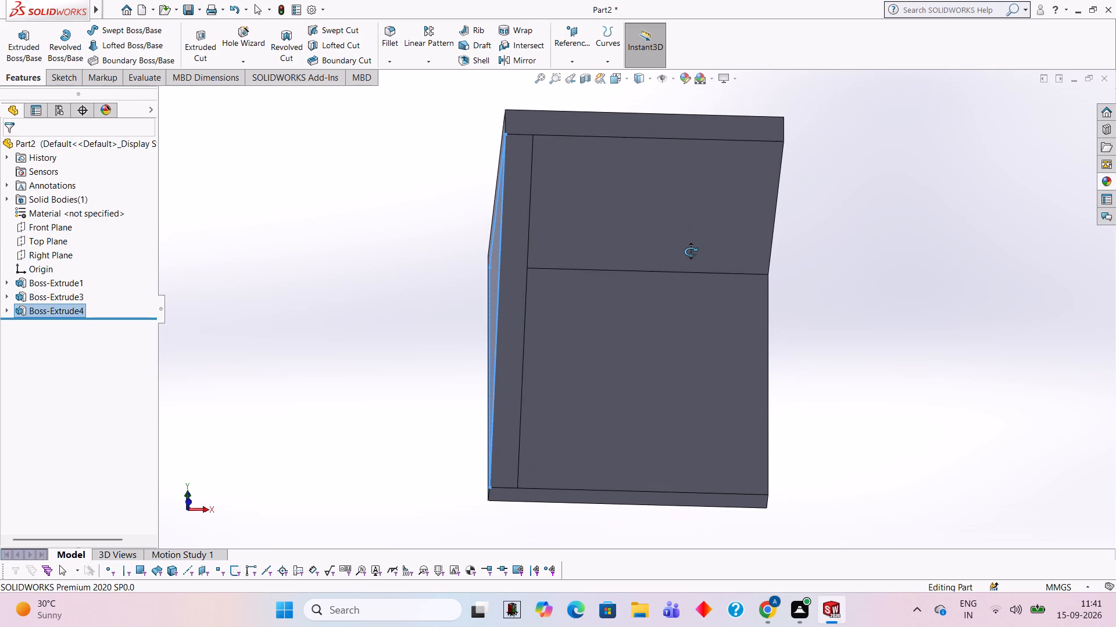
left_click_drag(691, 251, 728, 178)
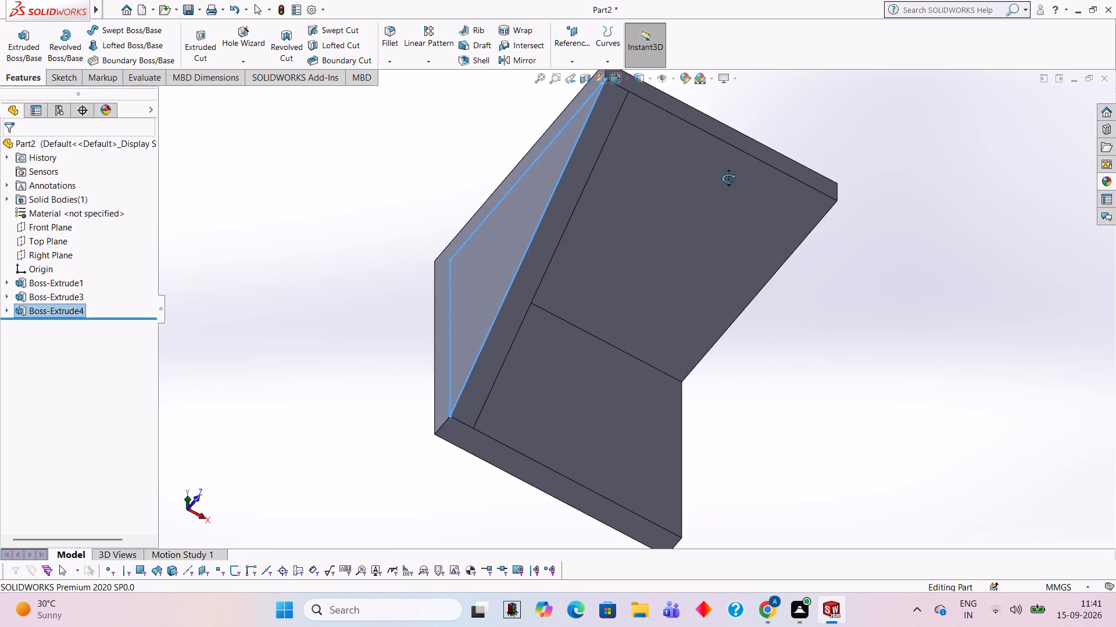
left_click_drag(728, 178, 725, 138)
left_click_drag(478, 243, 459, 262)
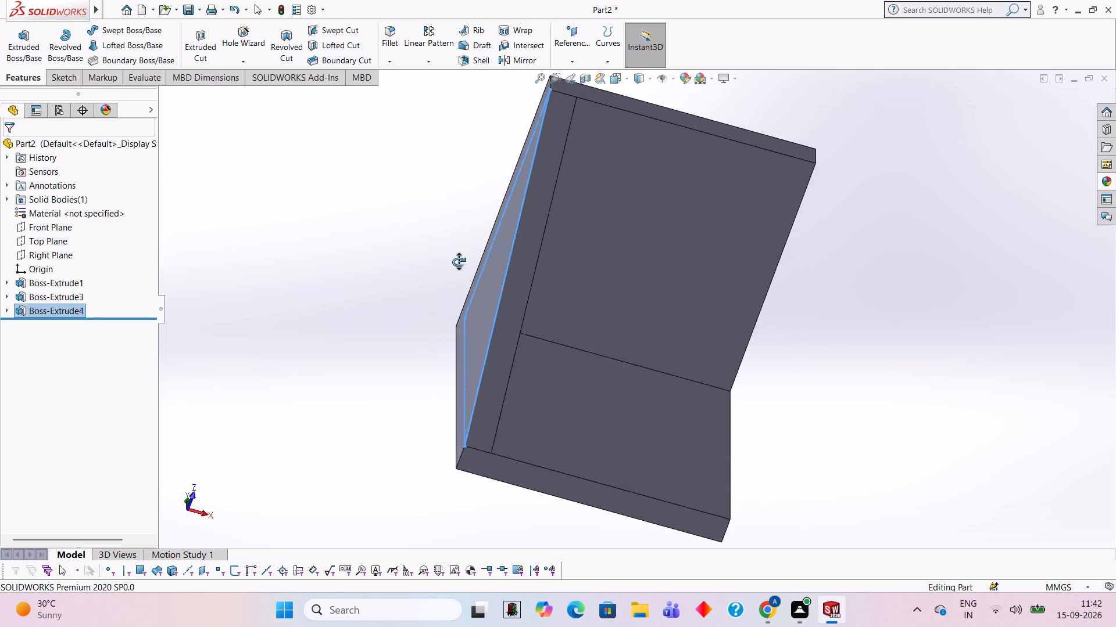
left_click_drag(459, 262, 437, 212)
left_click_drag(441, 210, 422, 263)
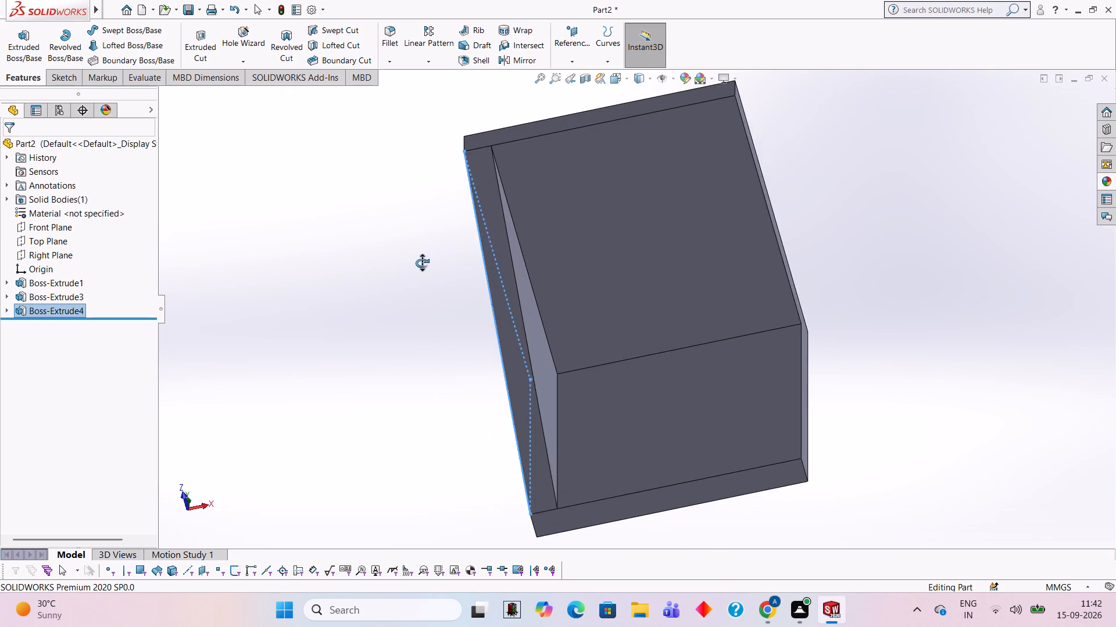
left_click_drag(422, 263, 376, 312)
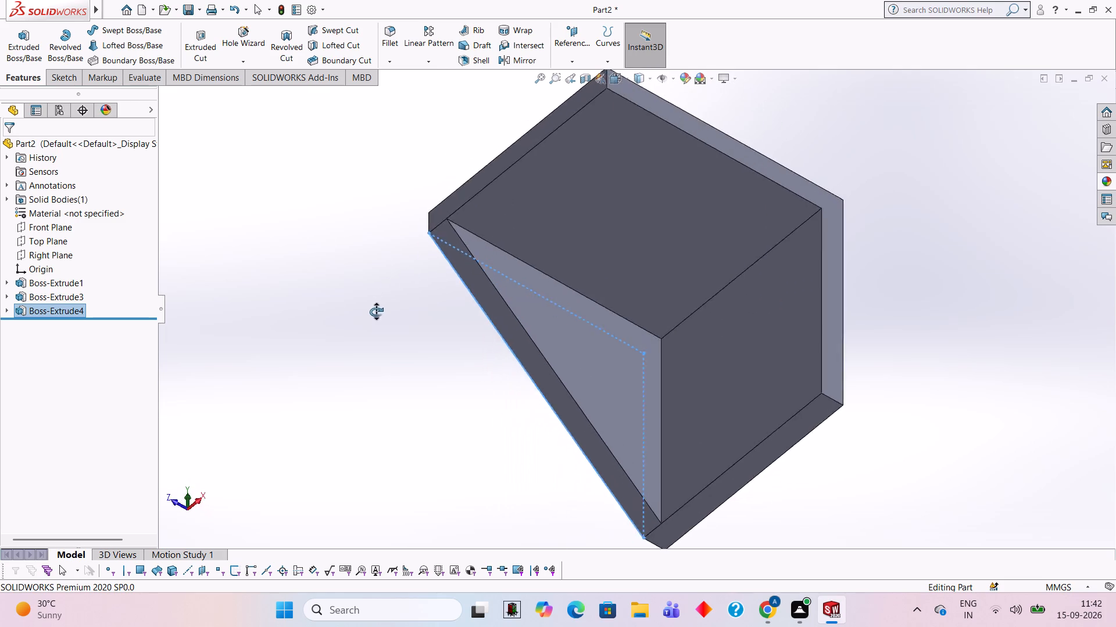
left_click_drag(376, 312, 388, 392)
left_click_drag(514, 280, 459, 335)
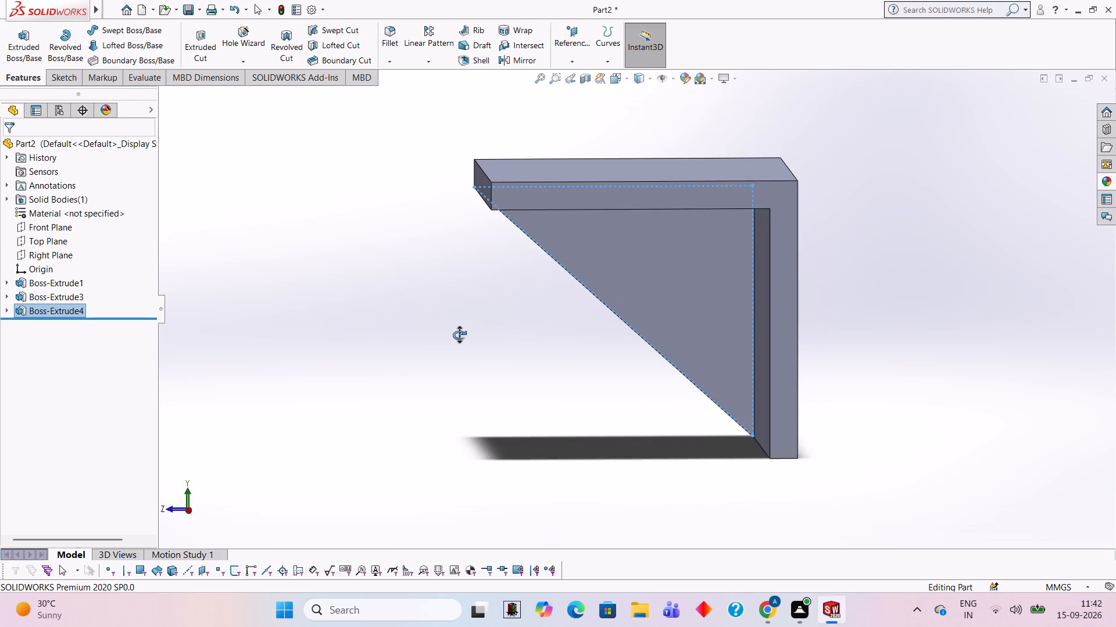
left_click_drag(459, 335, 452, 320)
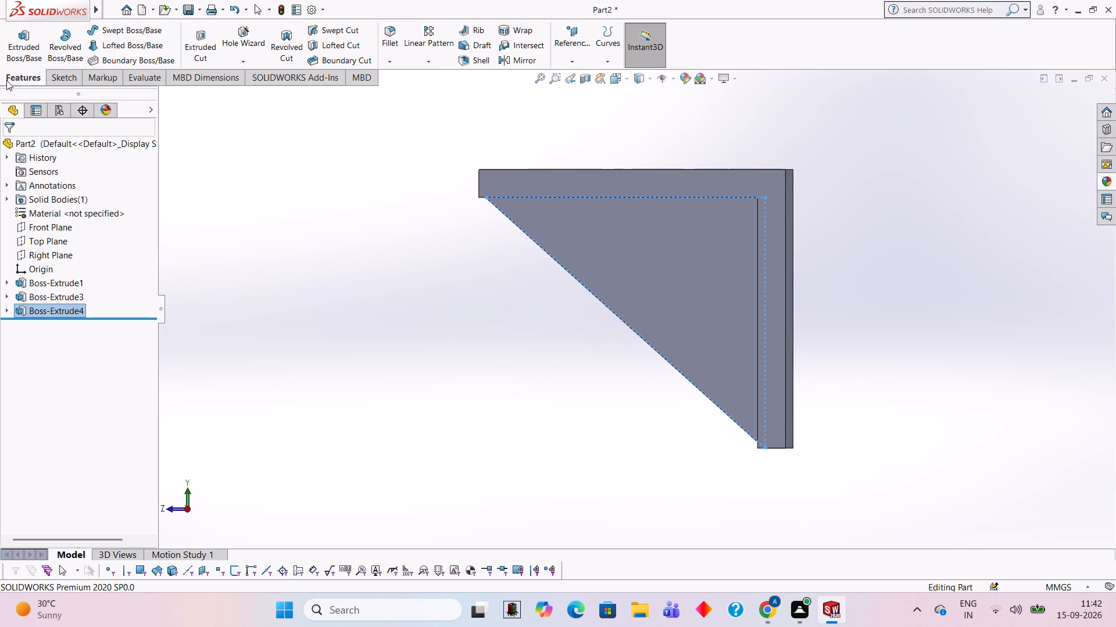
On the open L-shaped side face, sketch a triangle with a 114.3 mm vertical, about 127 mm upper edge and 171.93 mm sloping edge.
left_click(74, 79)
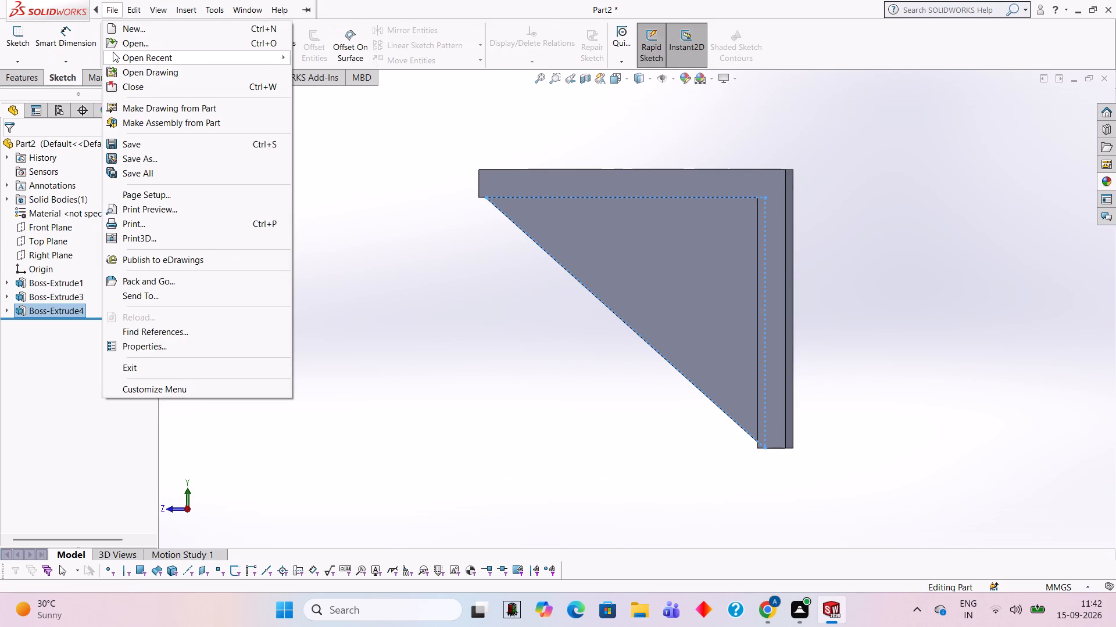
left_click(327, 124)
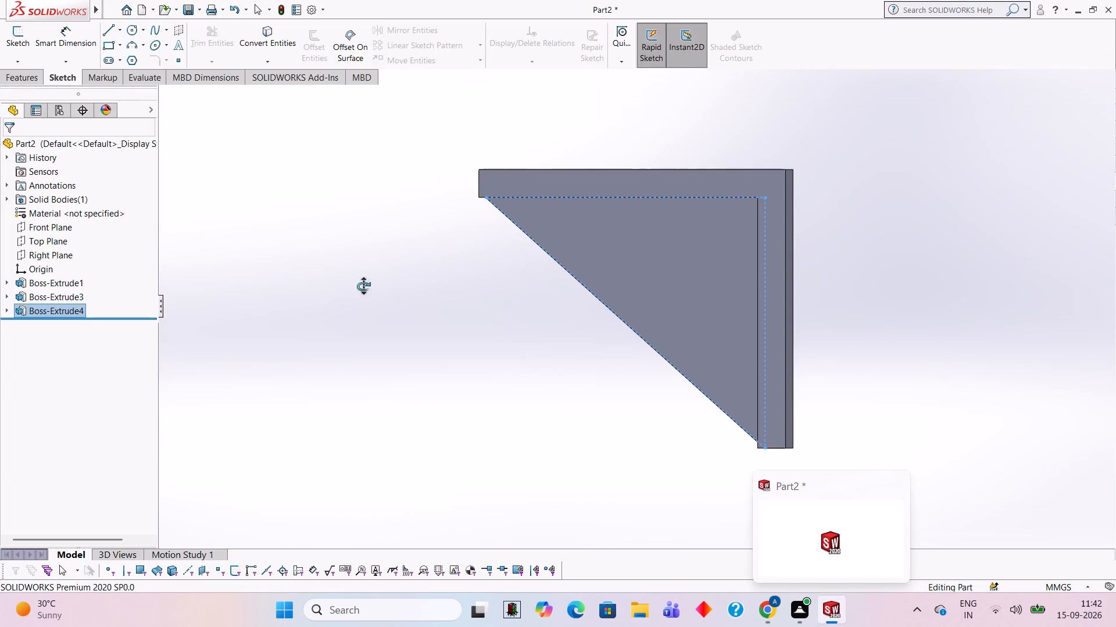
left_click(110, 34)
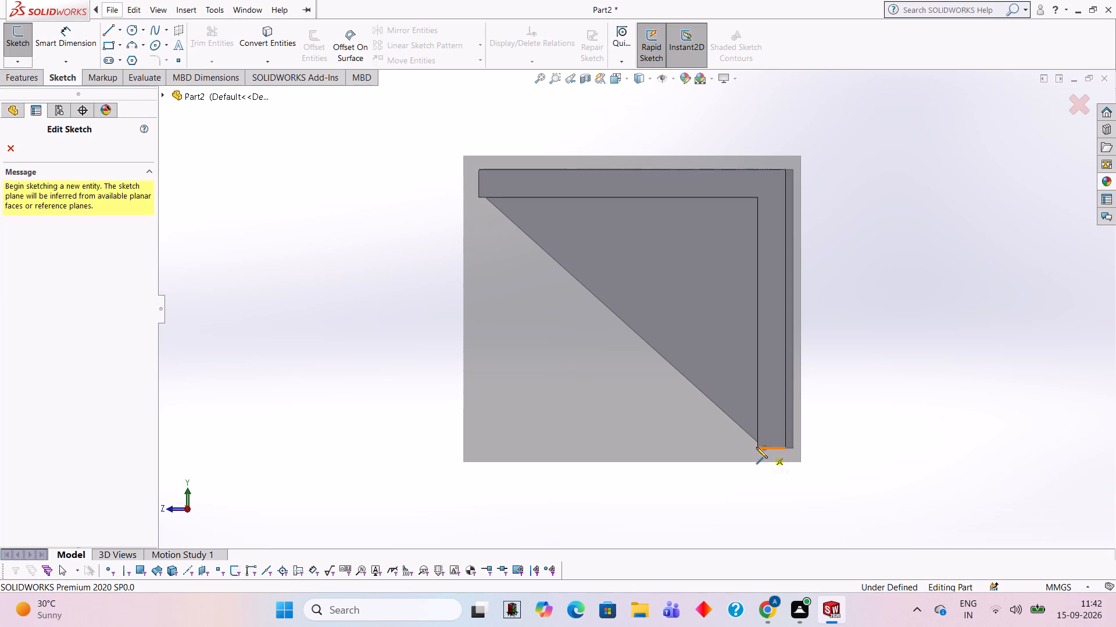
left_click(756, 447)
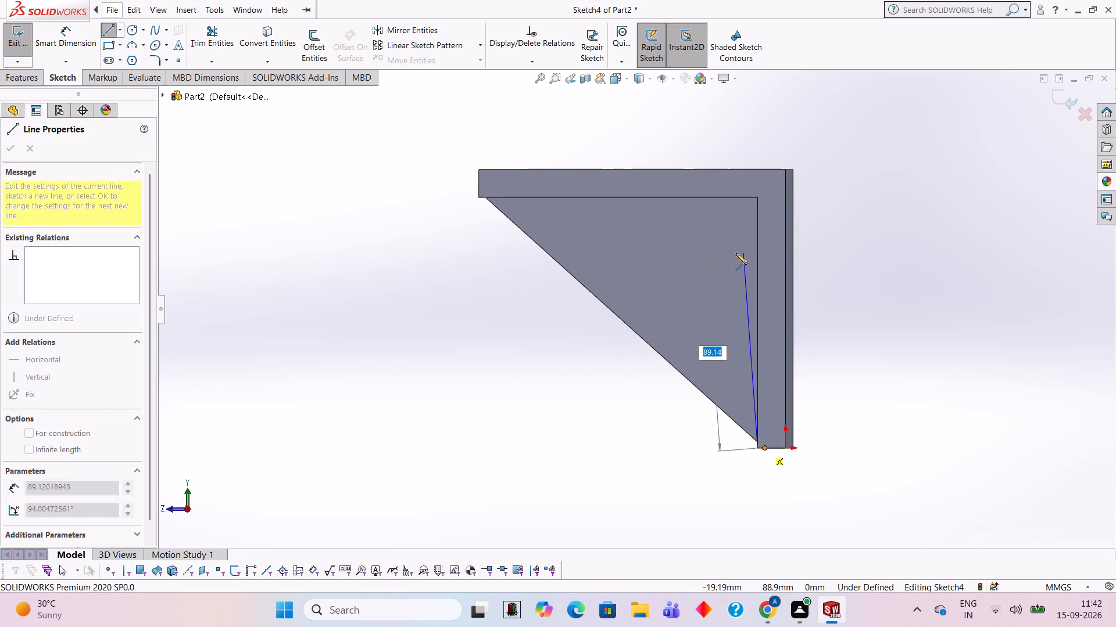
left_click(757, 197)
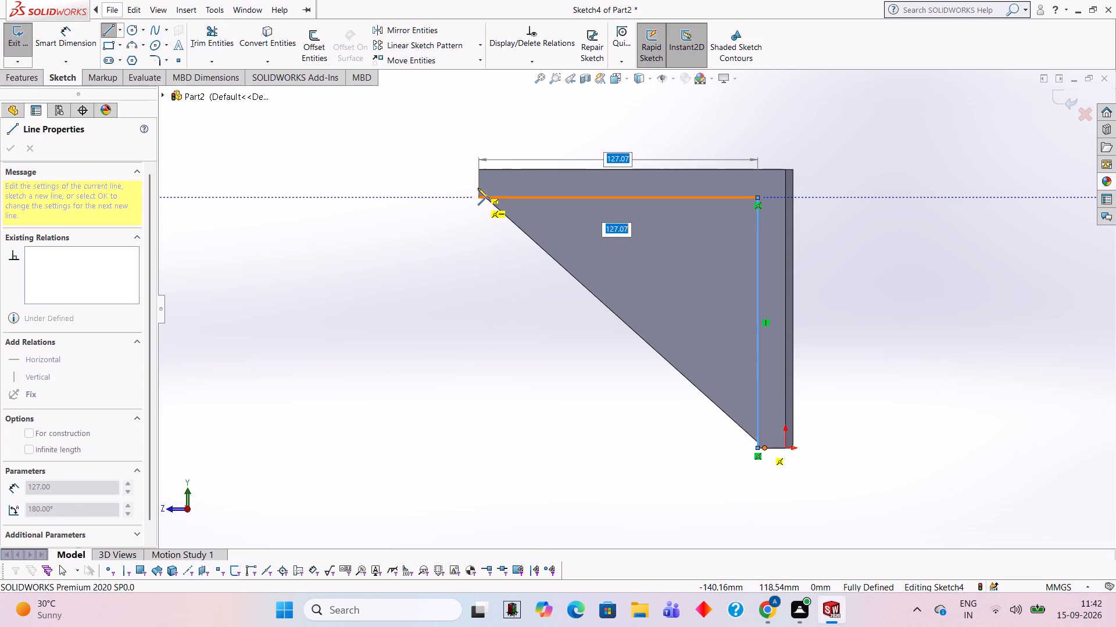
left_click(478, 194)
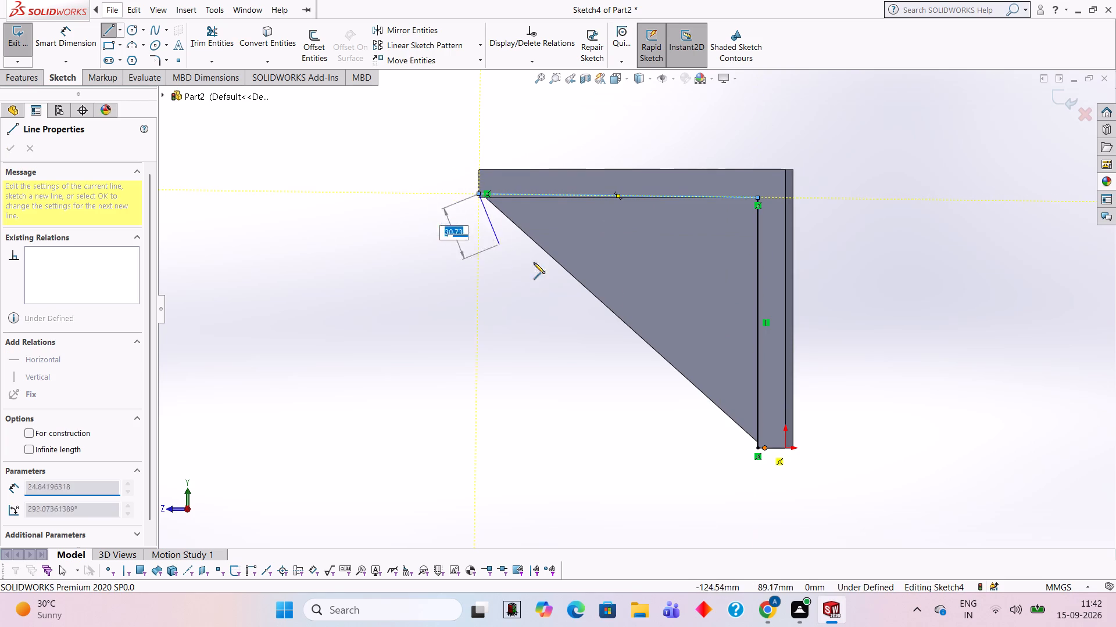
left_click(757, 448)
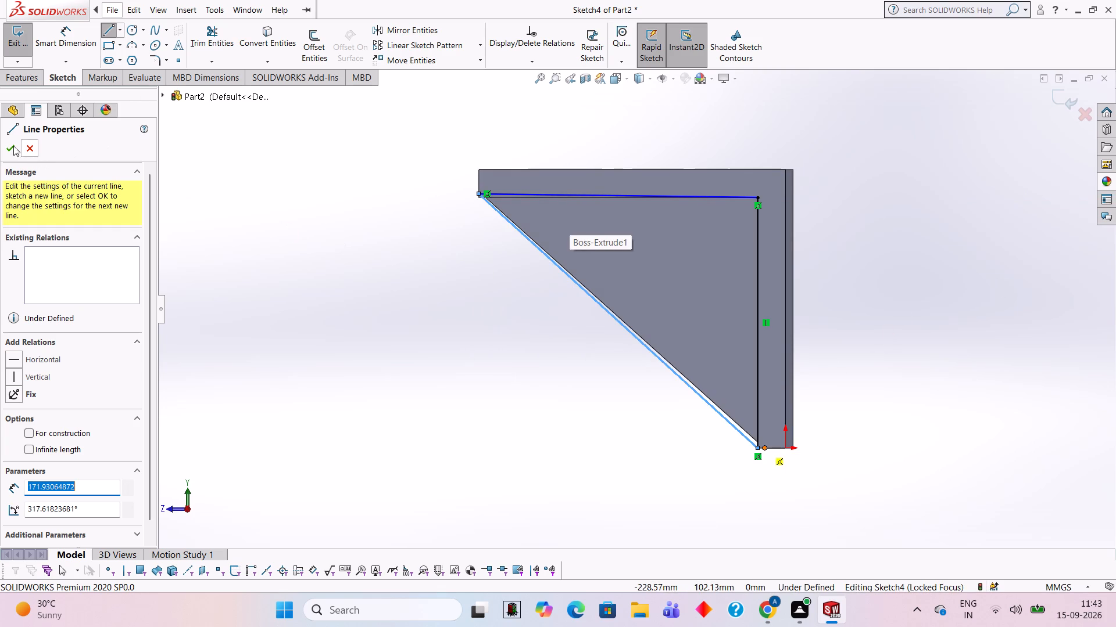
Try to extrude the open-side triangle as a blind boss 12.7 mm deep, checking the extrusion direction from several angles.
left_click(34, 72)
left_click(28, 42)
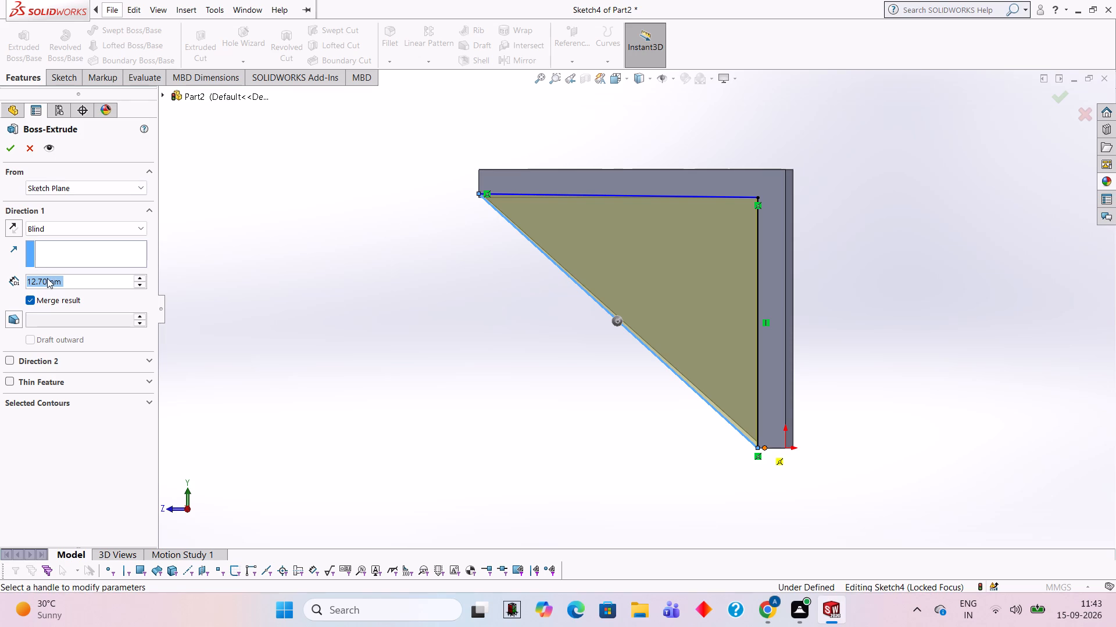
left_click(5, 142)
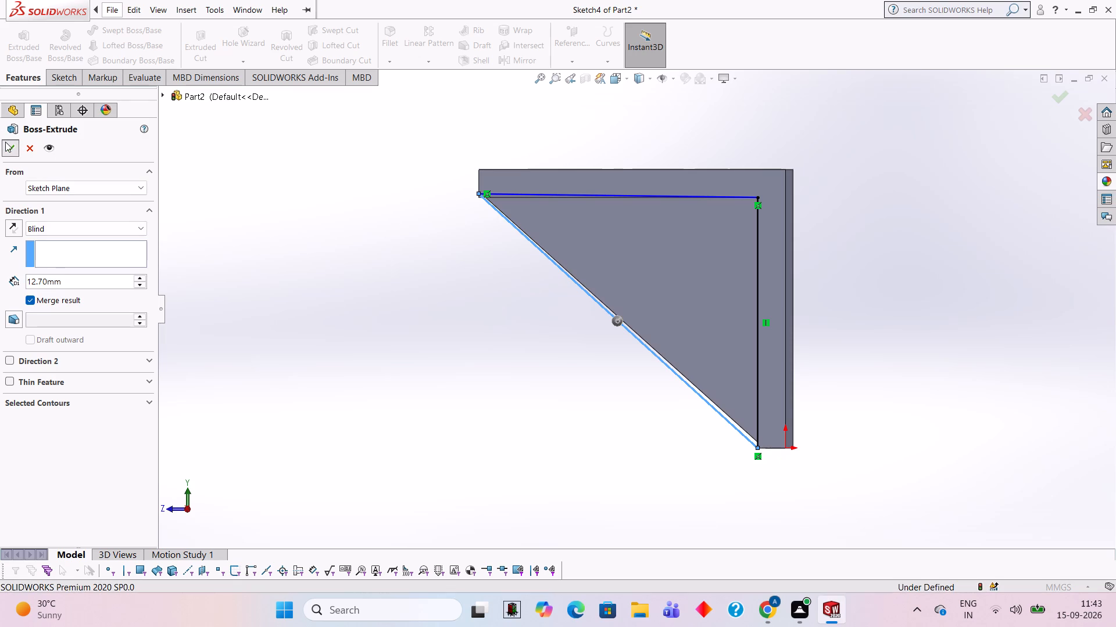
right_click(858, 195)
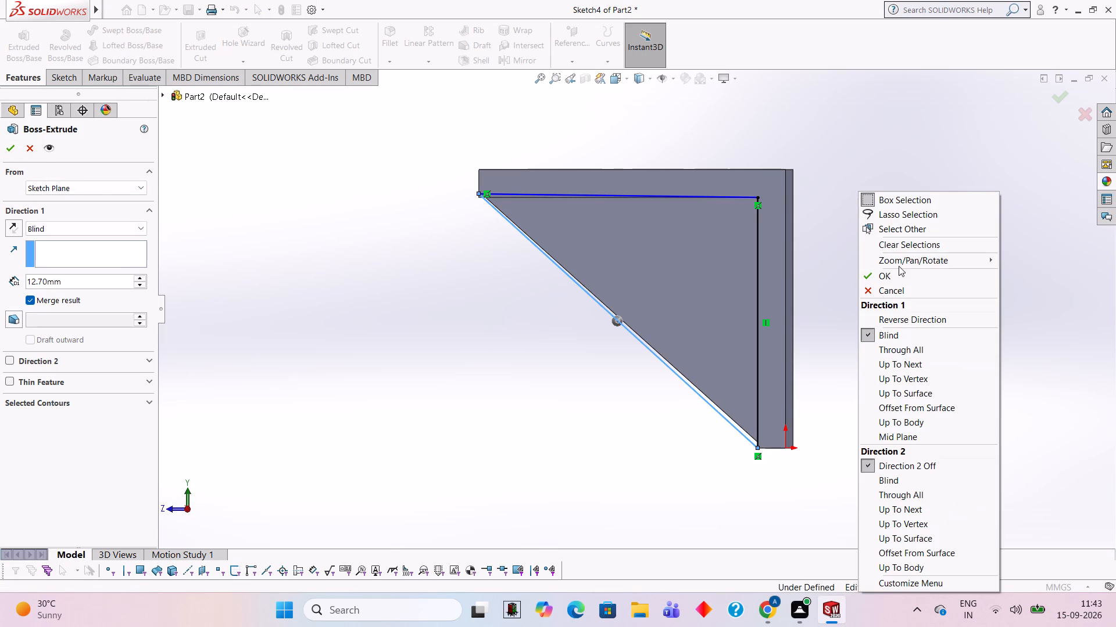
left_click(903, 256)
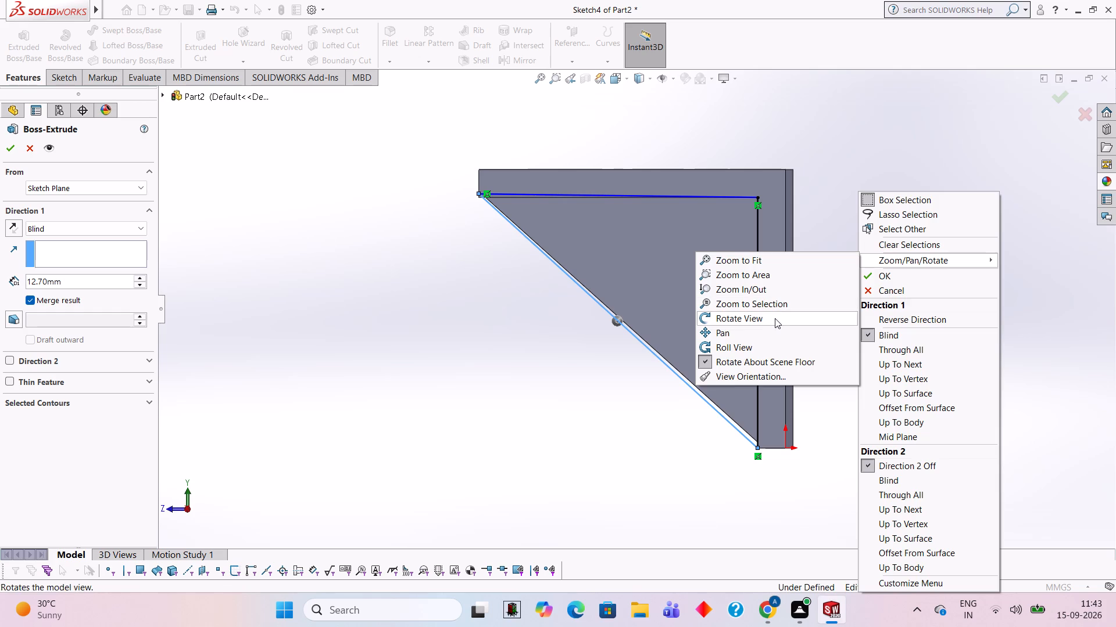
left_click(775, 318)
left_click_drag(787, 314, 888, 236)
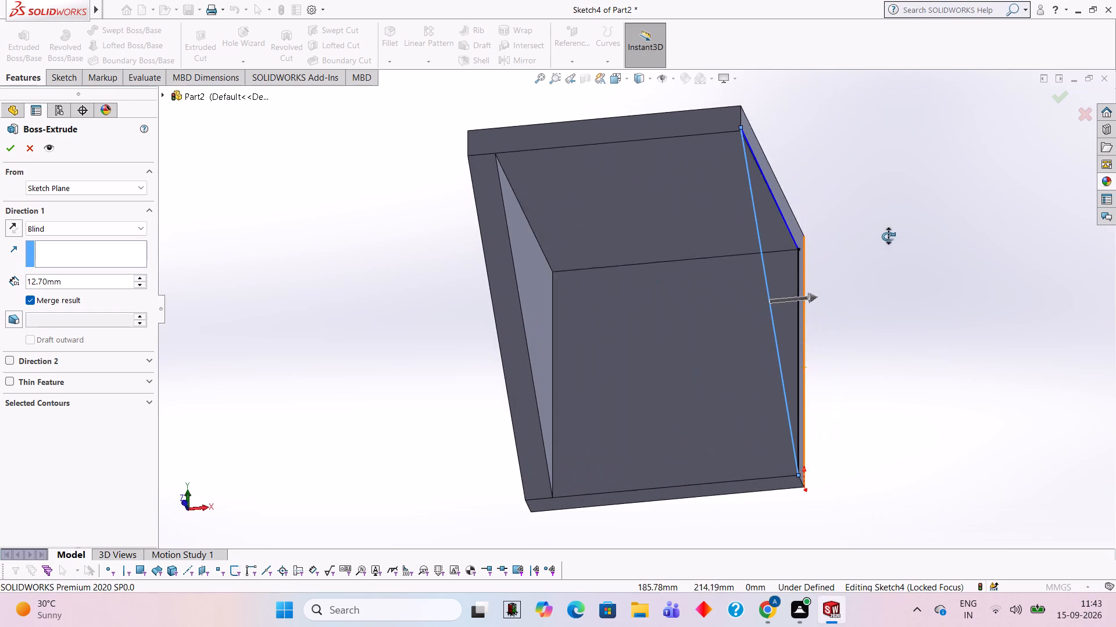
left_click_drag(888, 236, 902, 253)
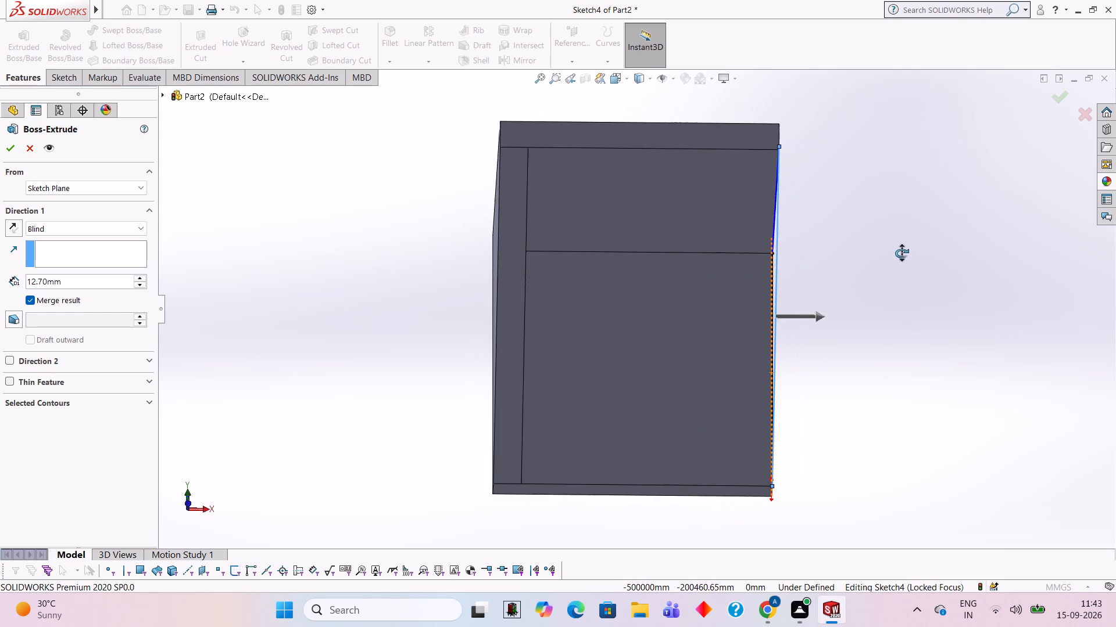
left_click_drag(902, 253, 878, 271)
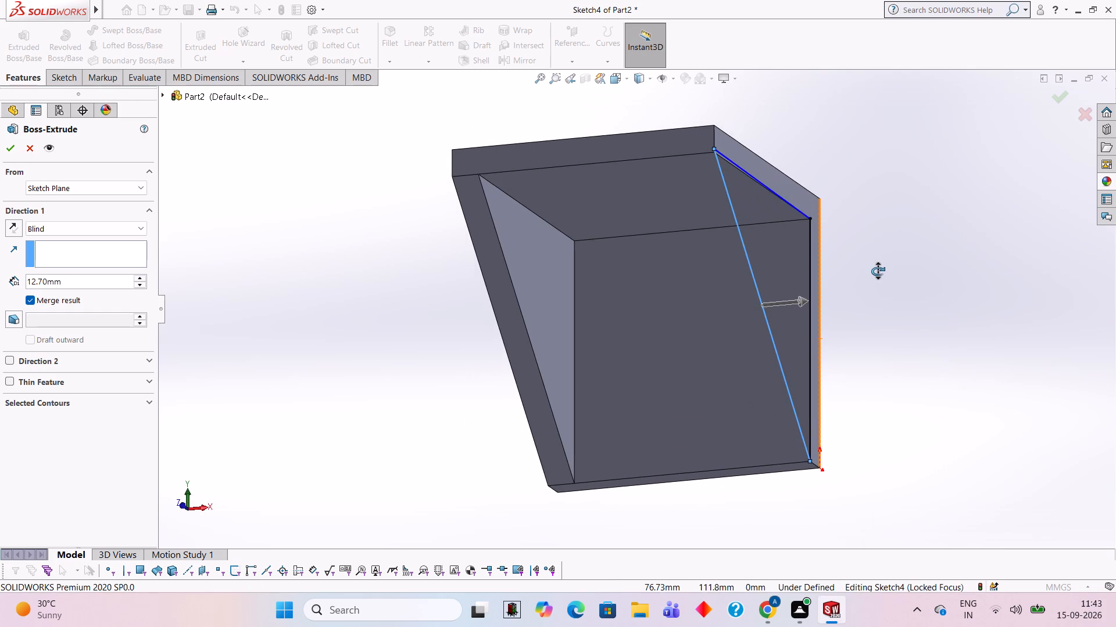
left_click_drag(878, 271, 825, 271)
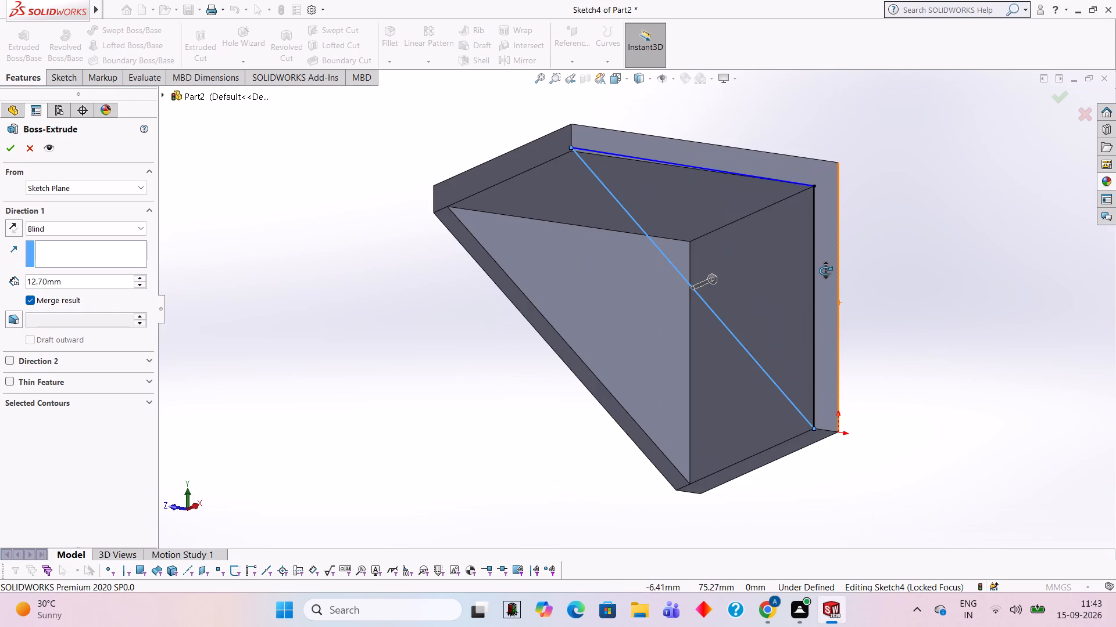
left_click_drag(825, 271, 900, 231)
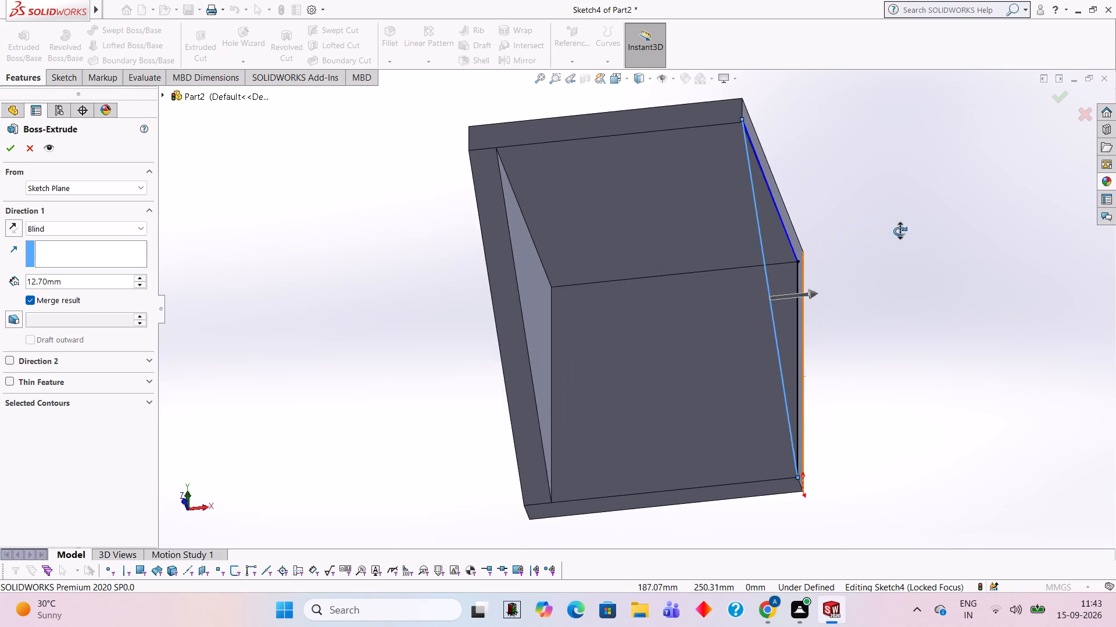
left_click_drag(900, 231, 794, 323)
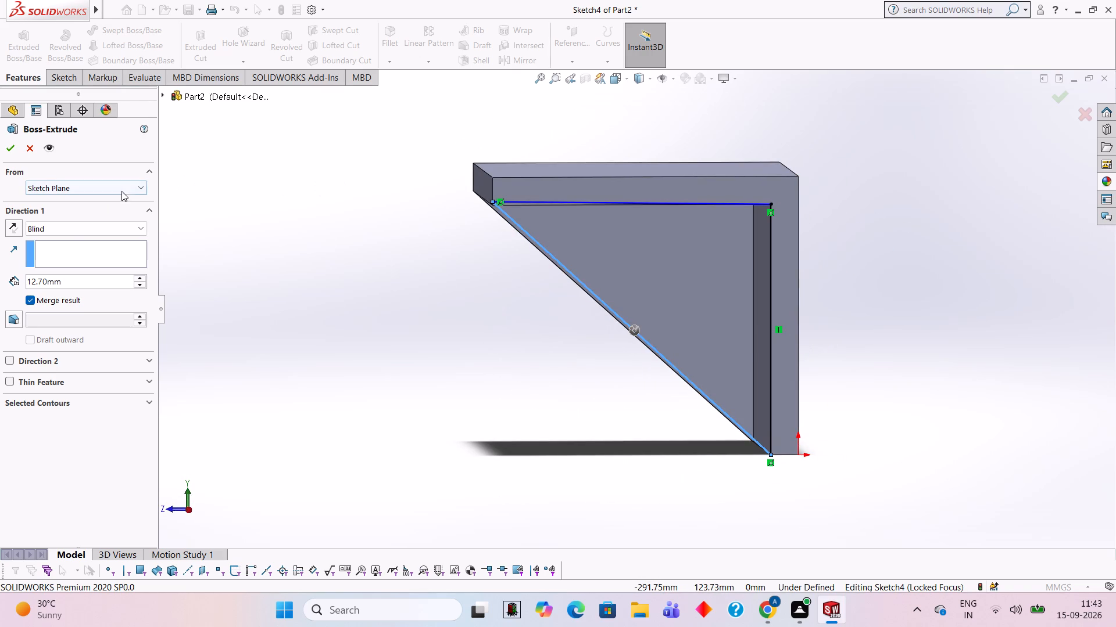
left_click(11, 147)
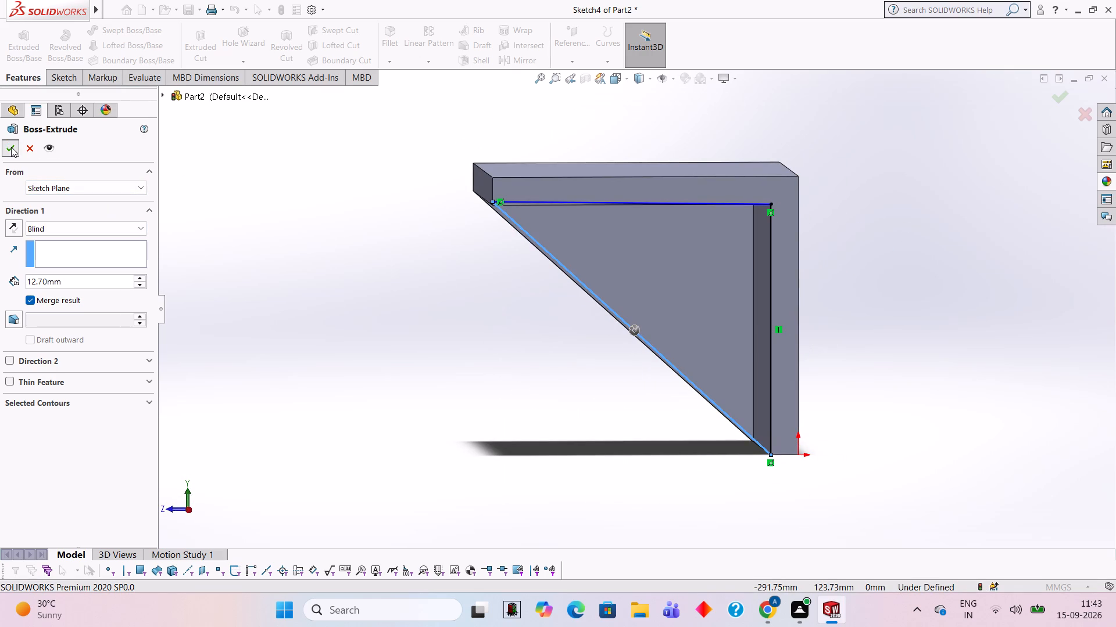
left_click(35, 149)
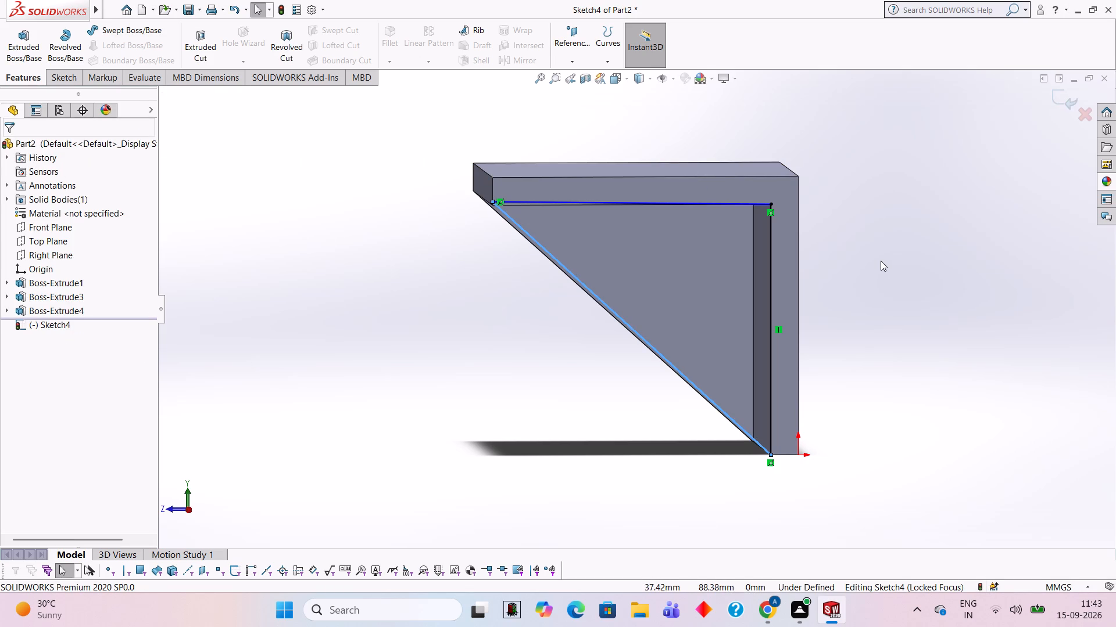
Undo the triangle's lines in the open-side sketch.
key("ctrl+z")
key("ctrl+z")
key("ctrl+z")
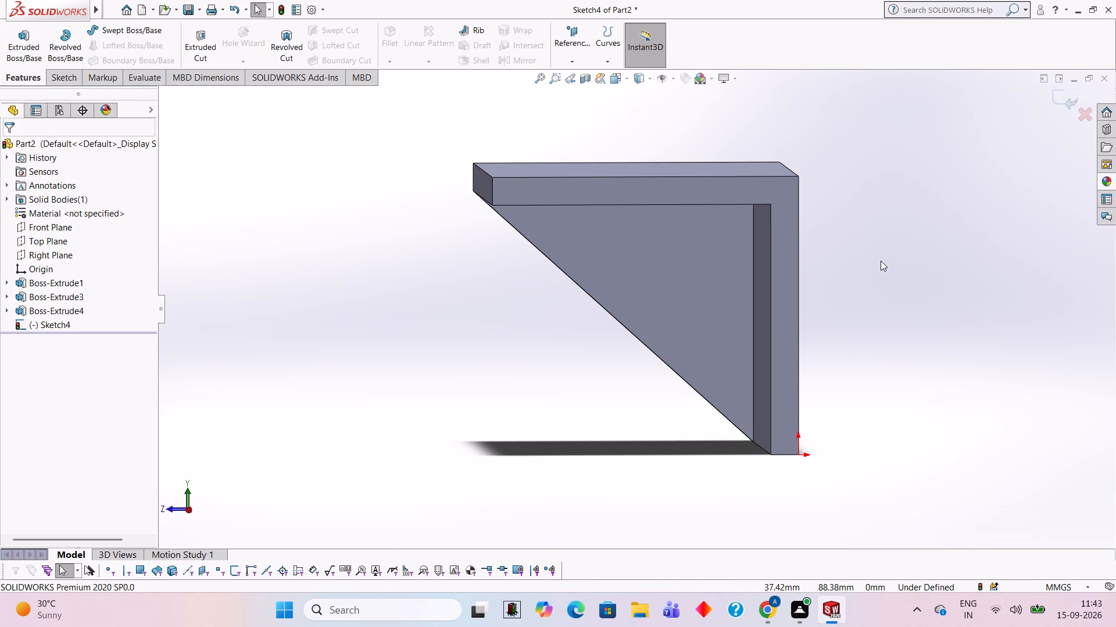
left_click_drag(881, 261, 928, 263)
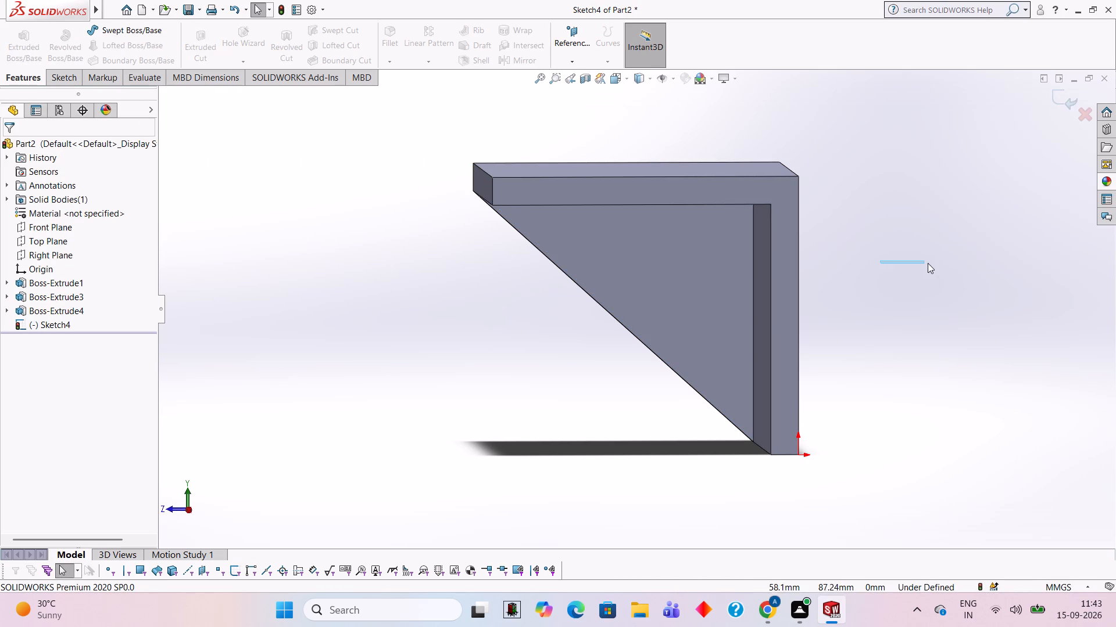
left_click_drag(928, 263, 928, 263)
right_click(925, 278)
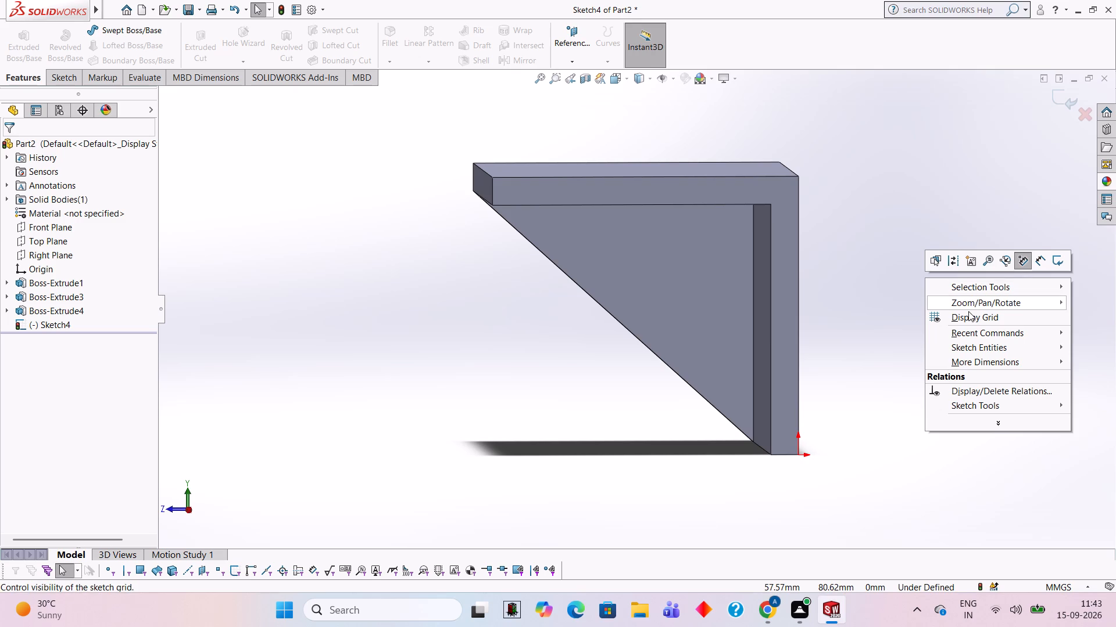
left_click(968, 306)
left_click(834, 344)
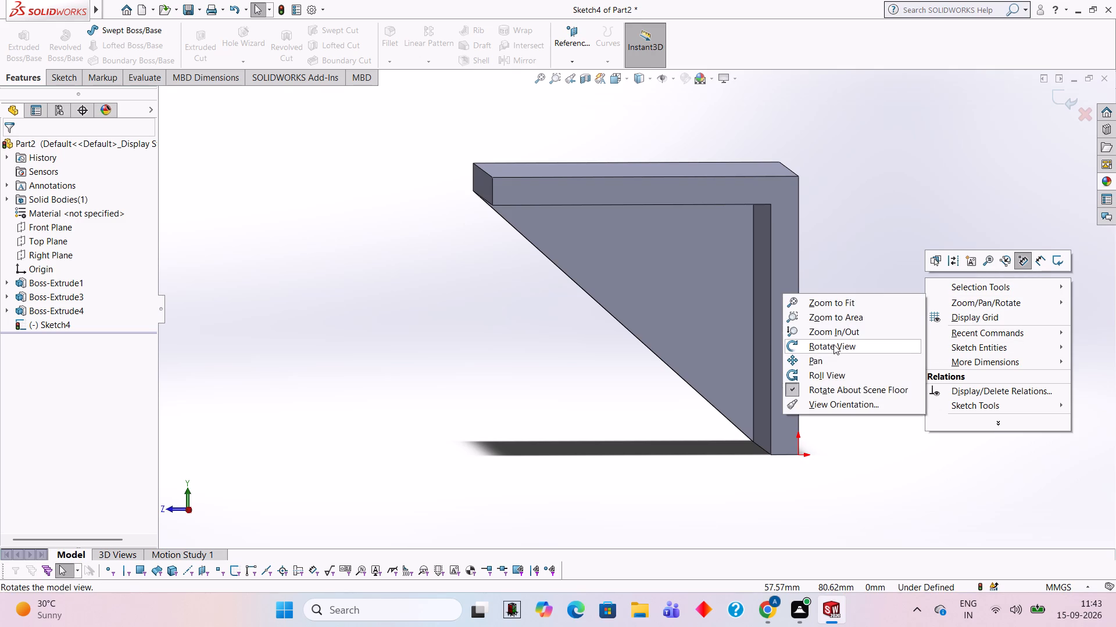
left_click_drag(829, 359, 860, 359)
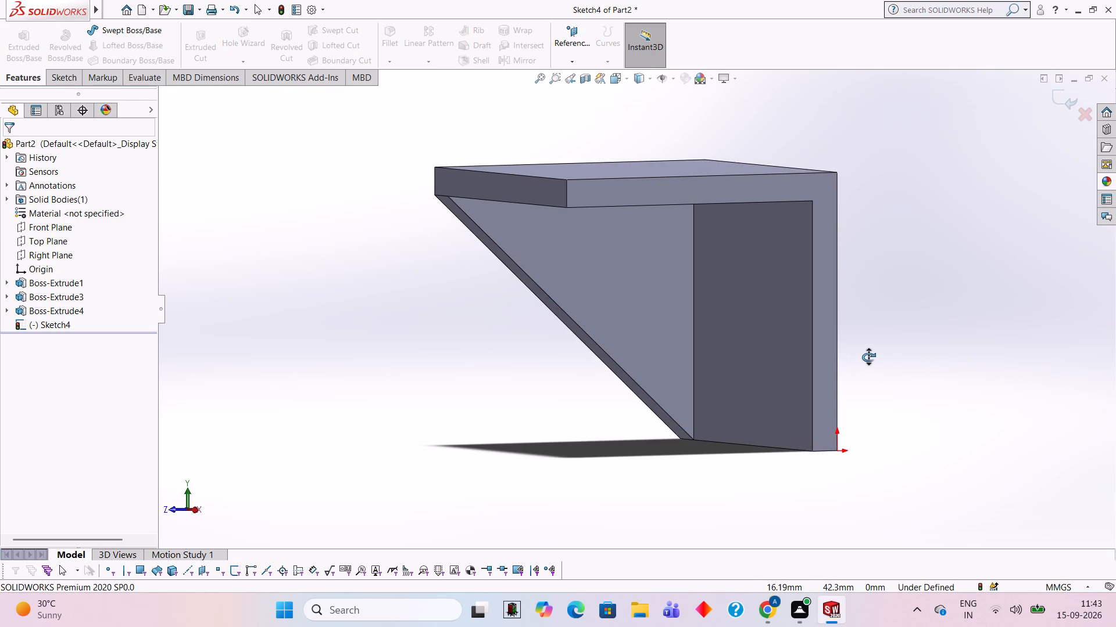
Exit the empty sketch on the bracket's open L-shaped side face.
key("Escape")
key("Escape")
key("Escape")
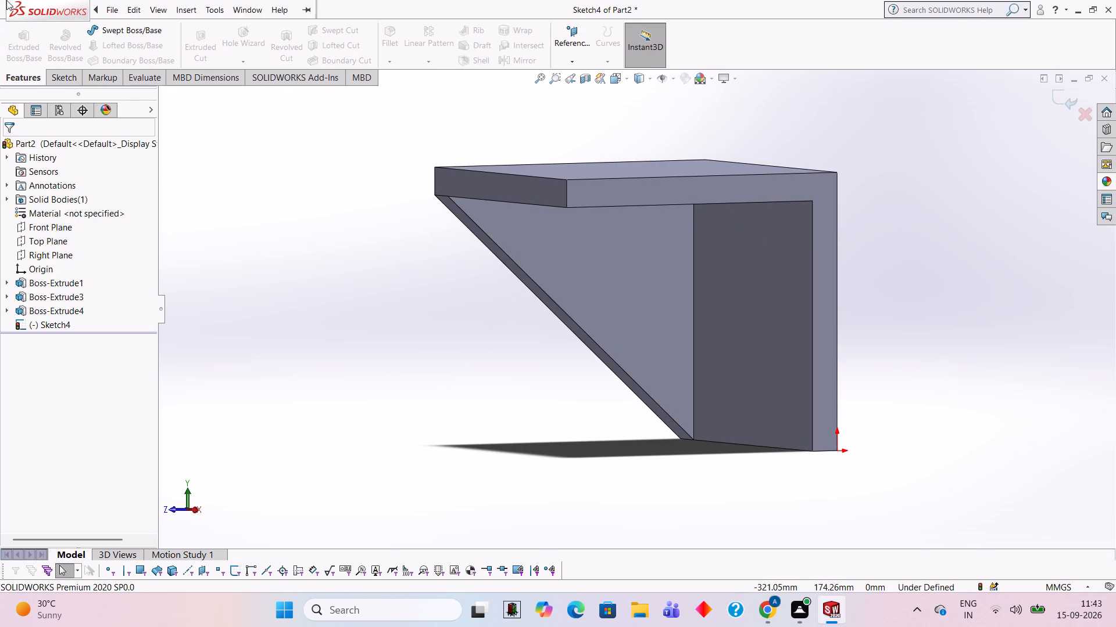
left_click(30, 73)
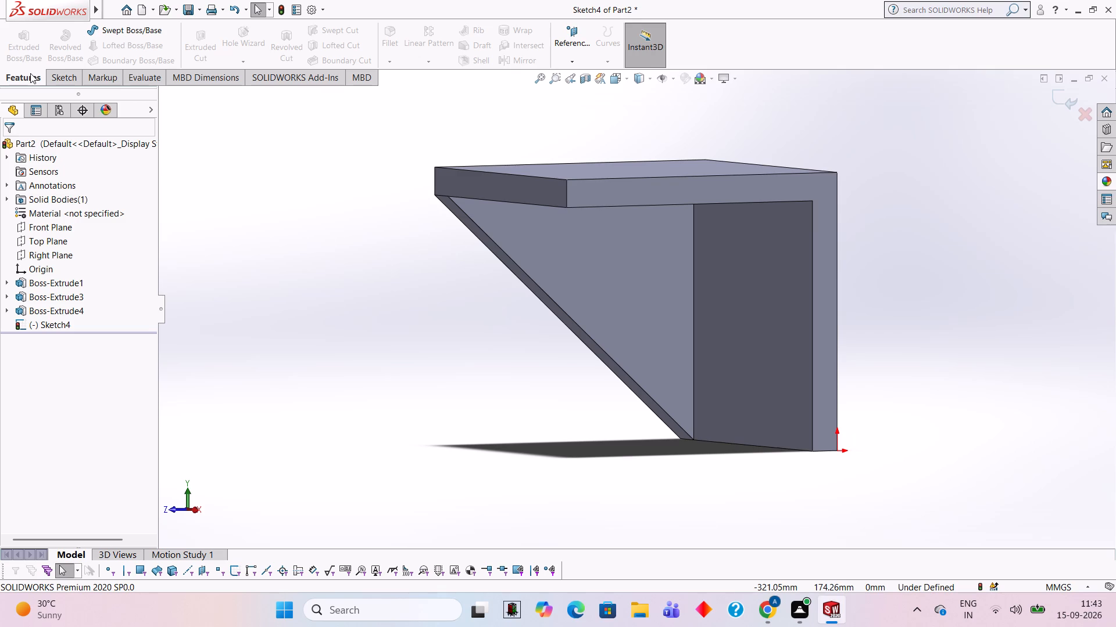
left_click(68, 71)
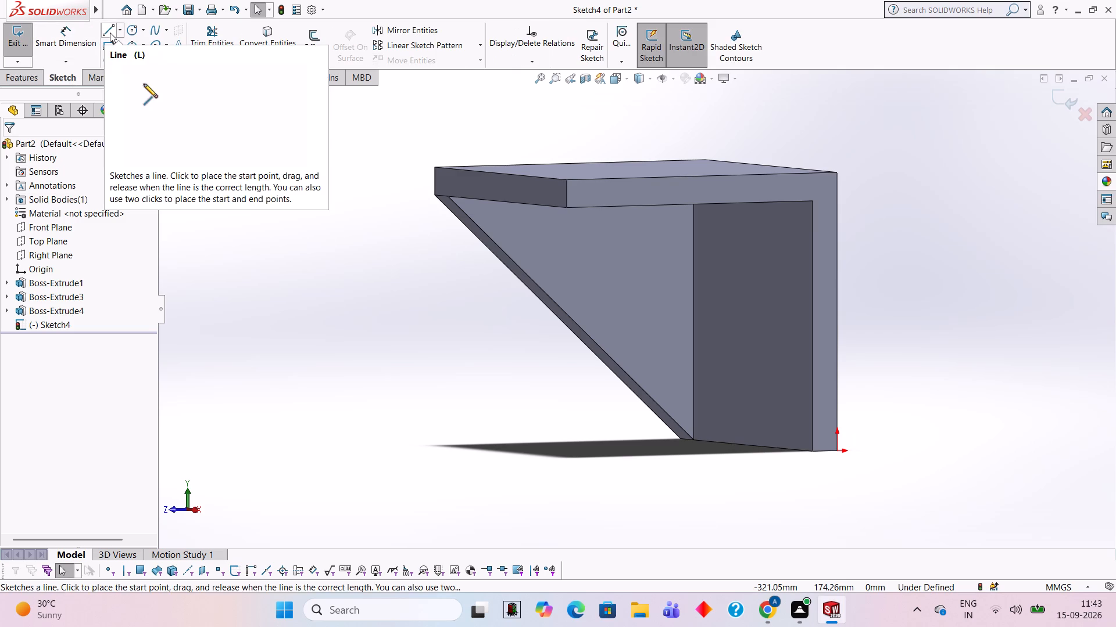
left_click(110, 33)
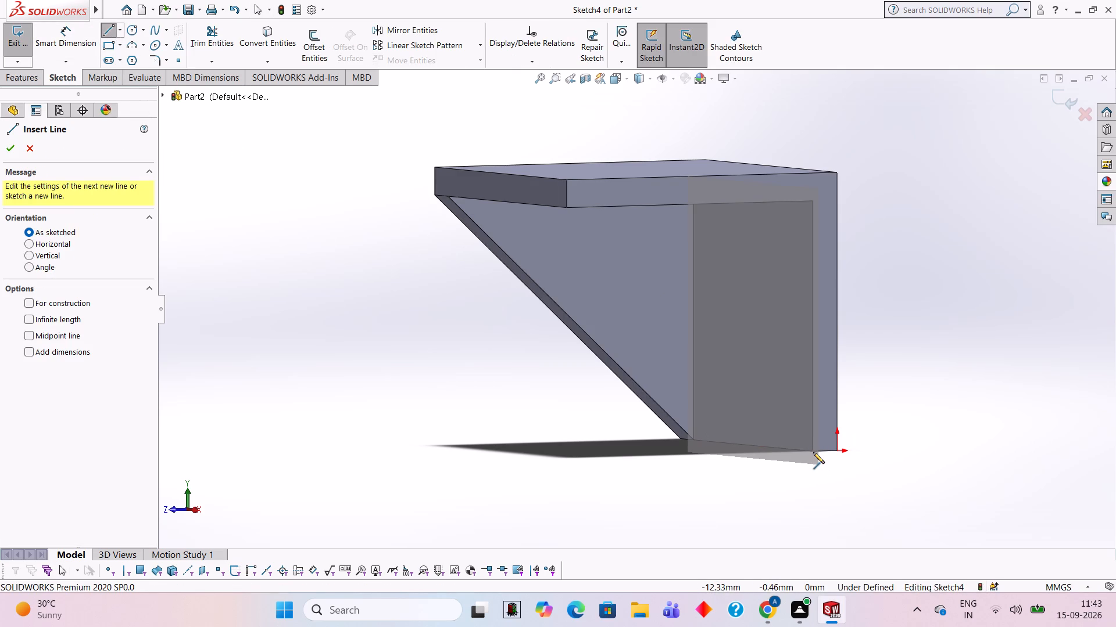
left_click(1064, 100)
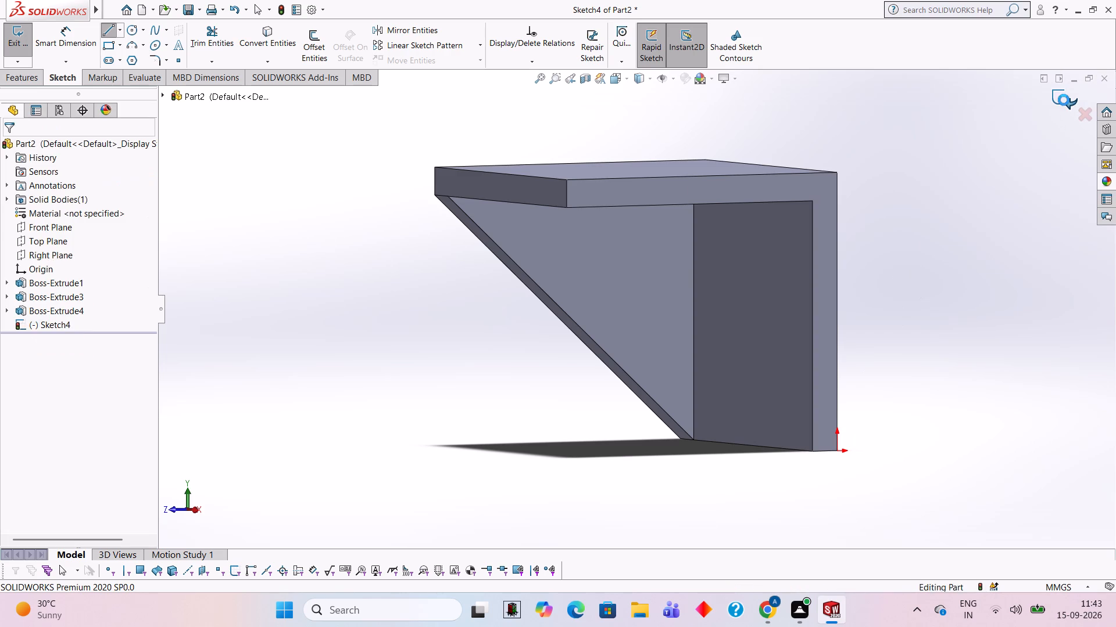
Start a line sketch on the inner face of the vertical plate, leaving it without any lines.
left_click(110, 31)
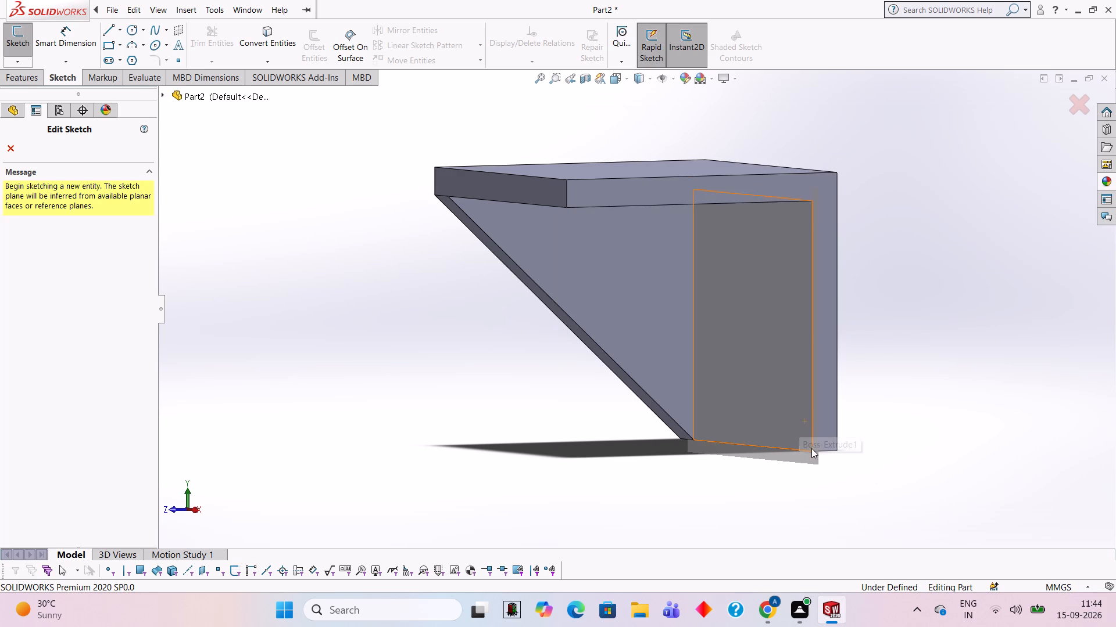
left_click(810, 453)
left_click(812, 447)
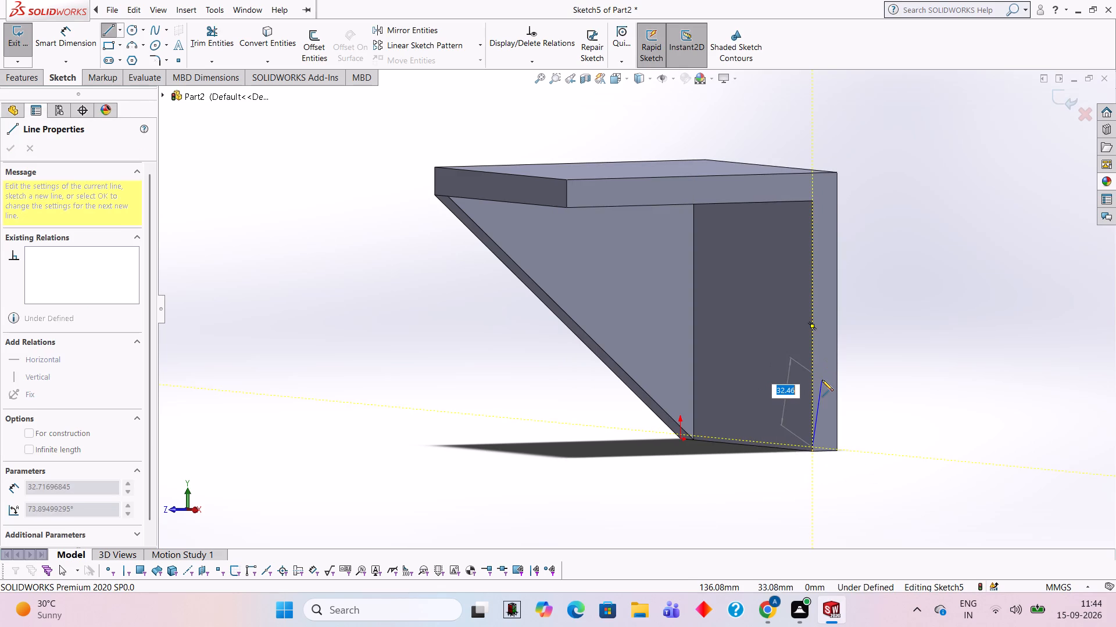
key("Escape")
key("Escape")
key("Escape")
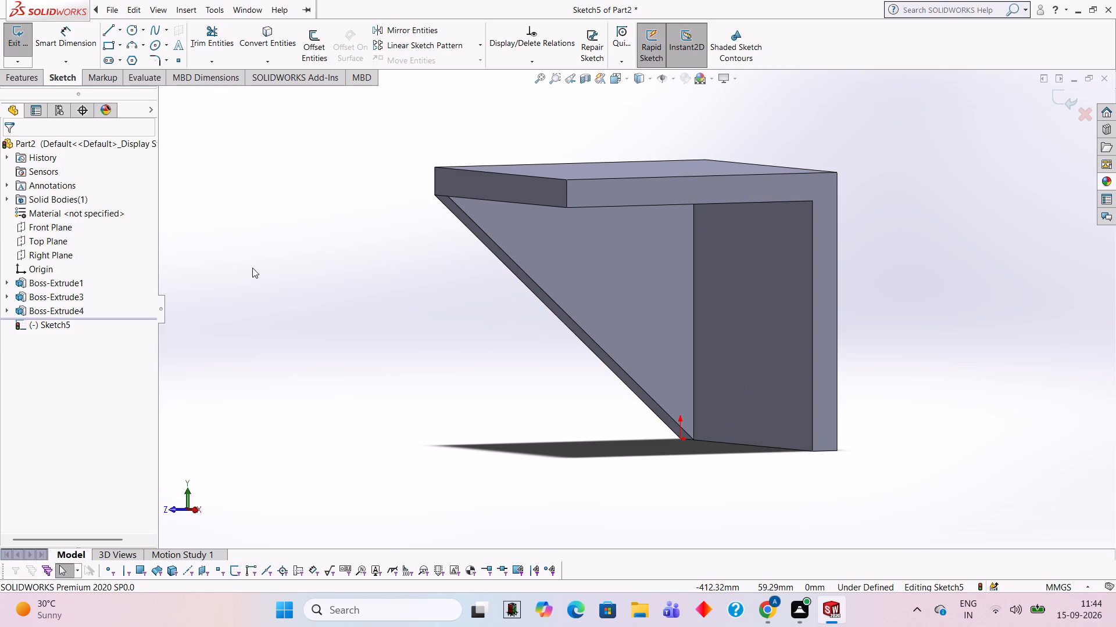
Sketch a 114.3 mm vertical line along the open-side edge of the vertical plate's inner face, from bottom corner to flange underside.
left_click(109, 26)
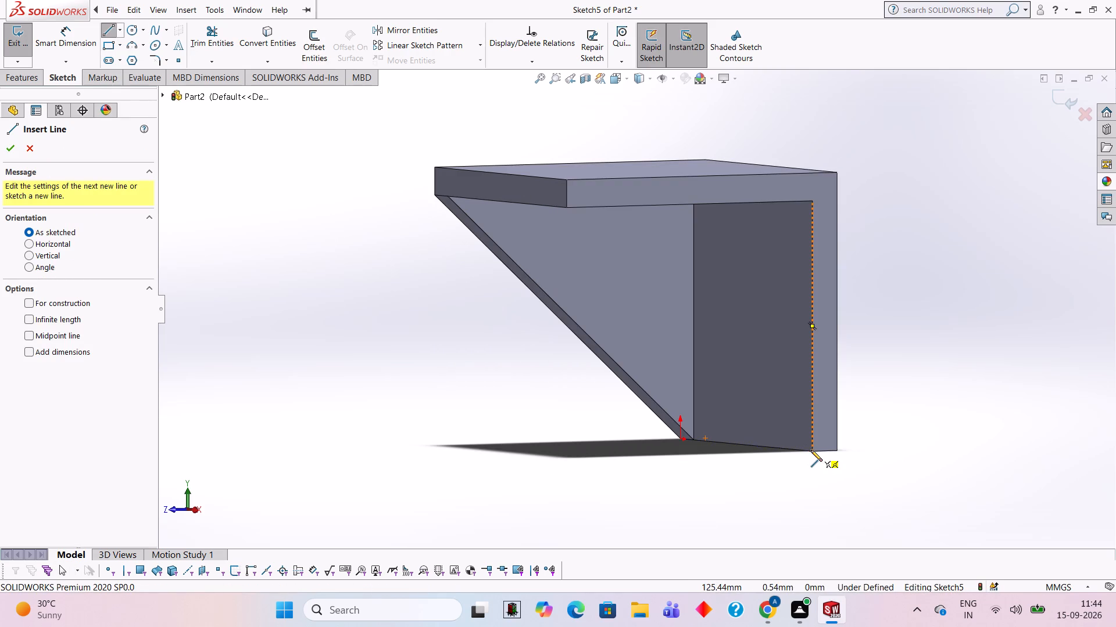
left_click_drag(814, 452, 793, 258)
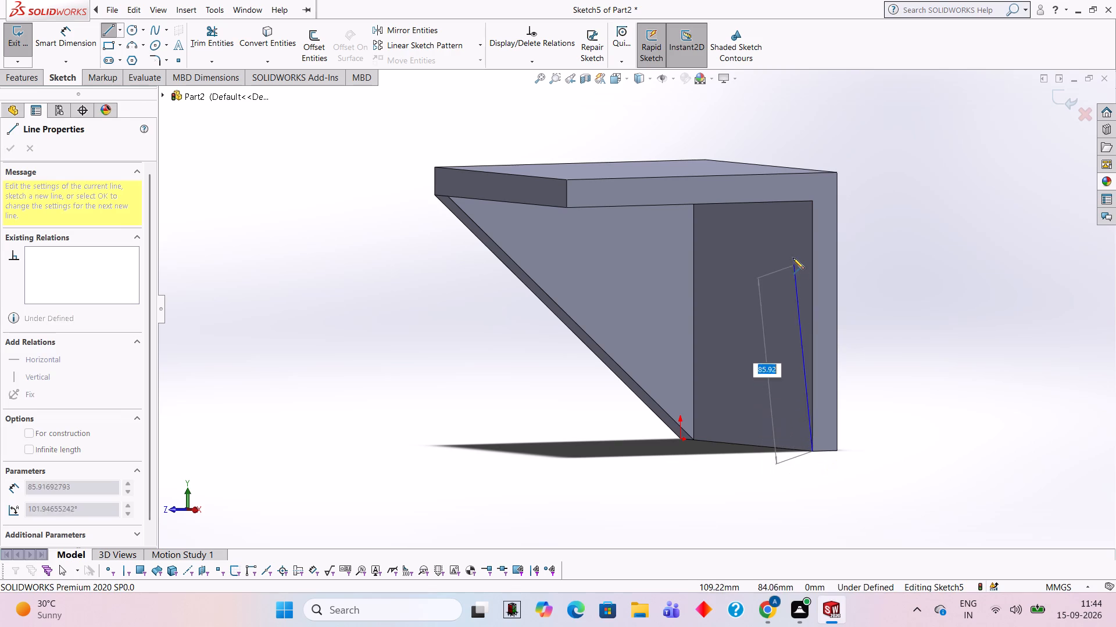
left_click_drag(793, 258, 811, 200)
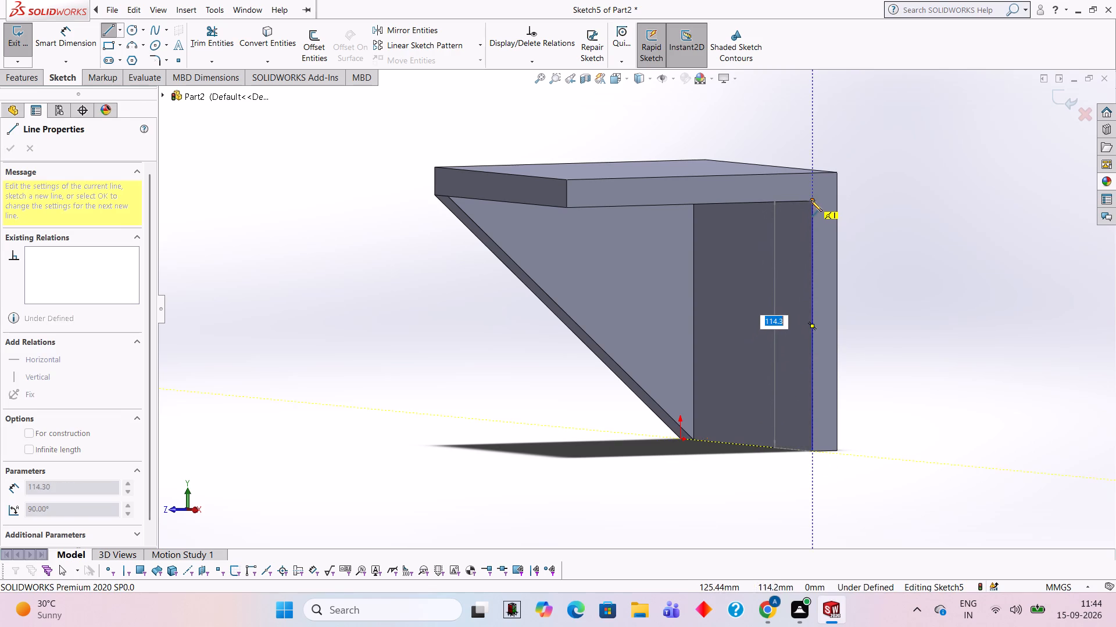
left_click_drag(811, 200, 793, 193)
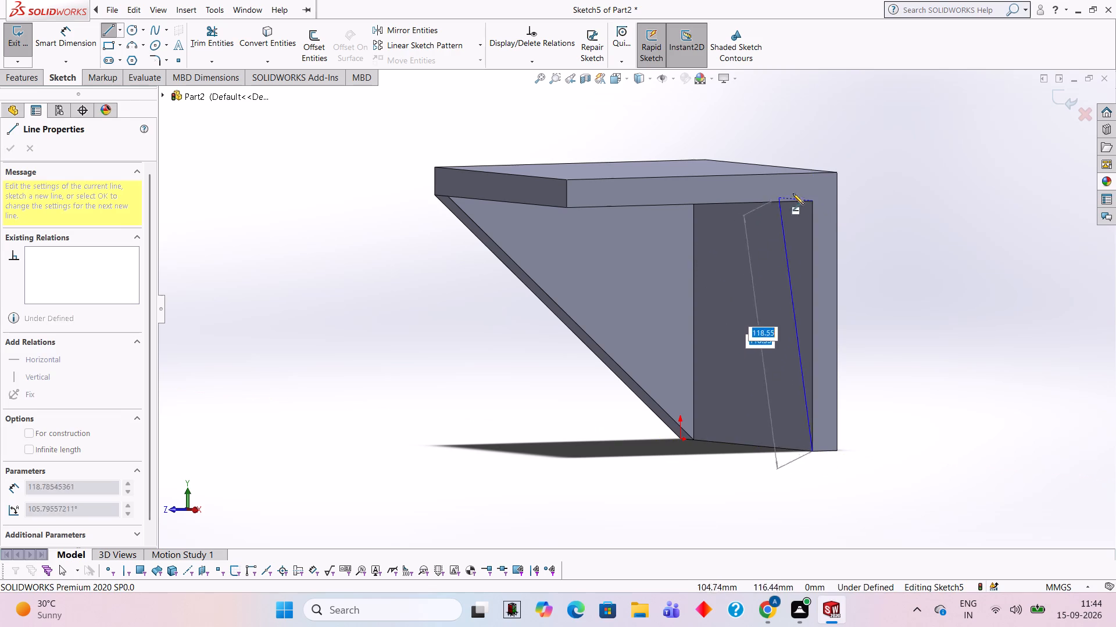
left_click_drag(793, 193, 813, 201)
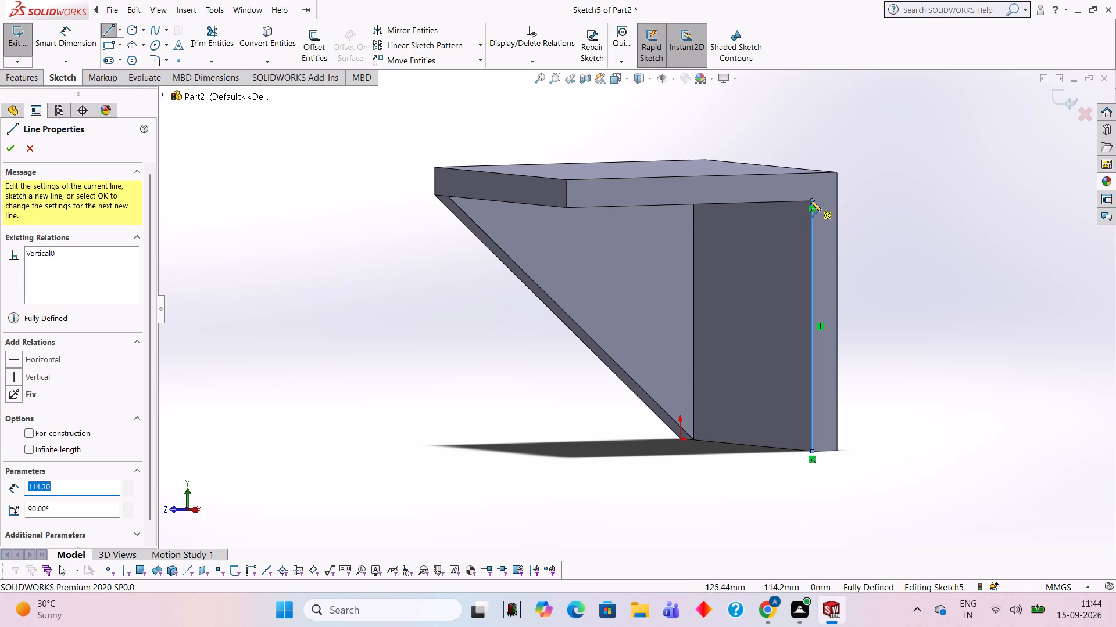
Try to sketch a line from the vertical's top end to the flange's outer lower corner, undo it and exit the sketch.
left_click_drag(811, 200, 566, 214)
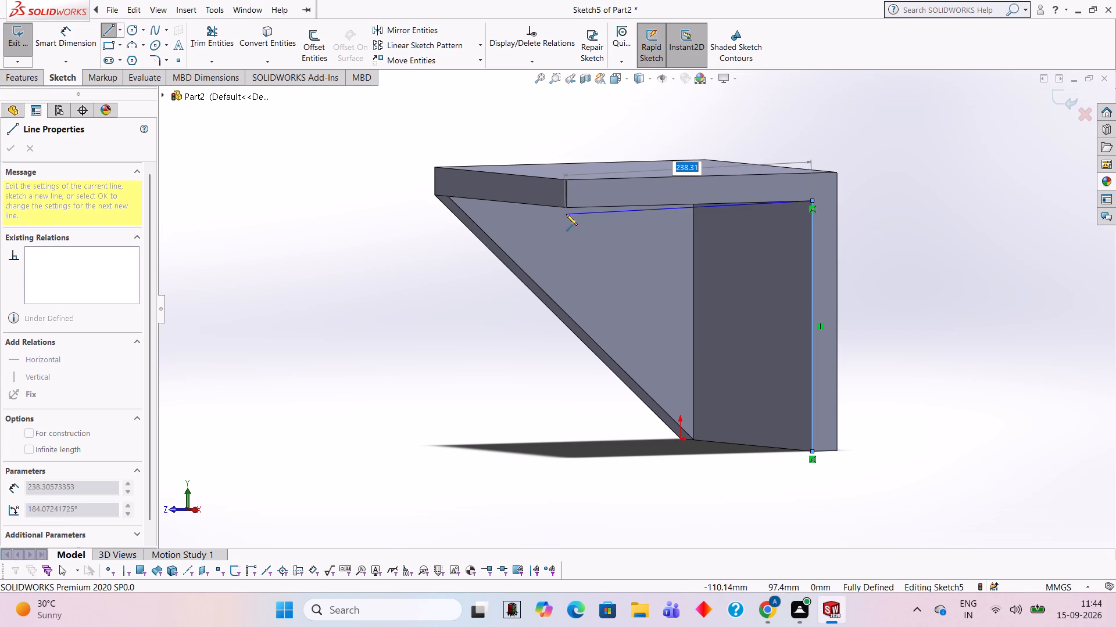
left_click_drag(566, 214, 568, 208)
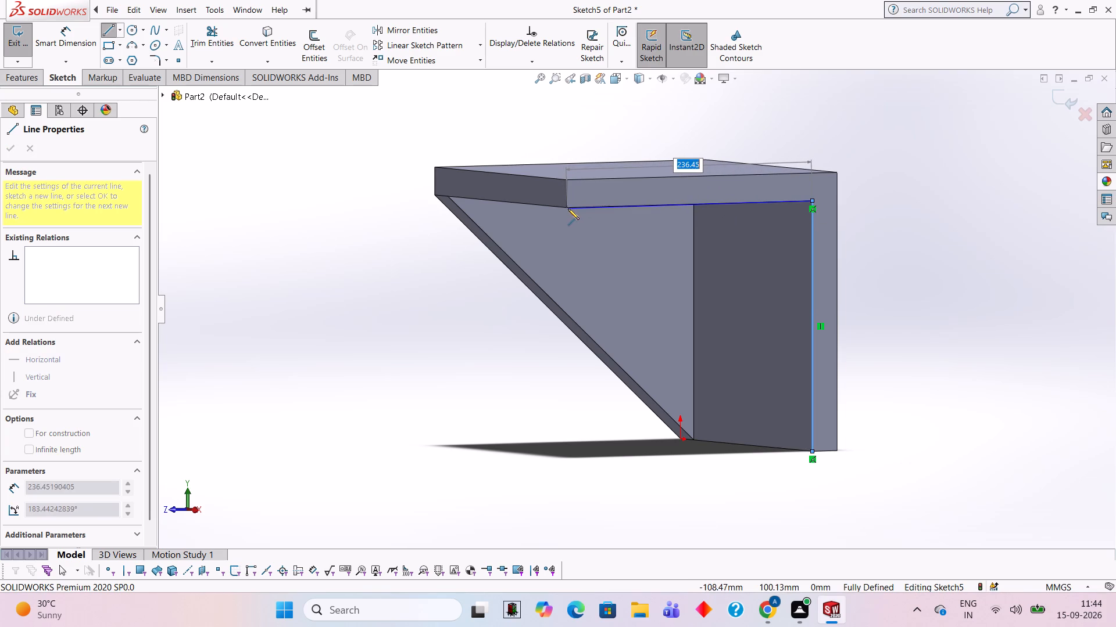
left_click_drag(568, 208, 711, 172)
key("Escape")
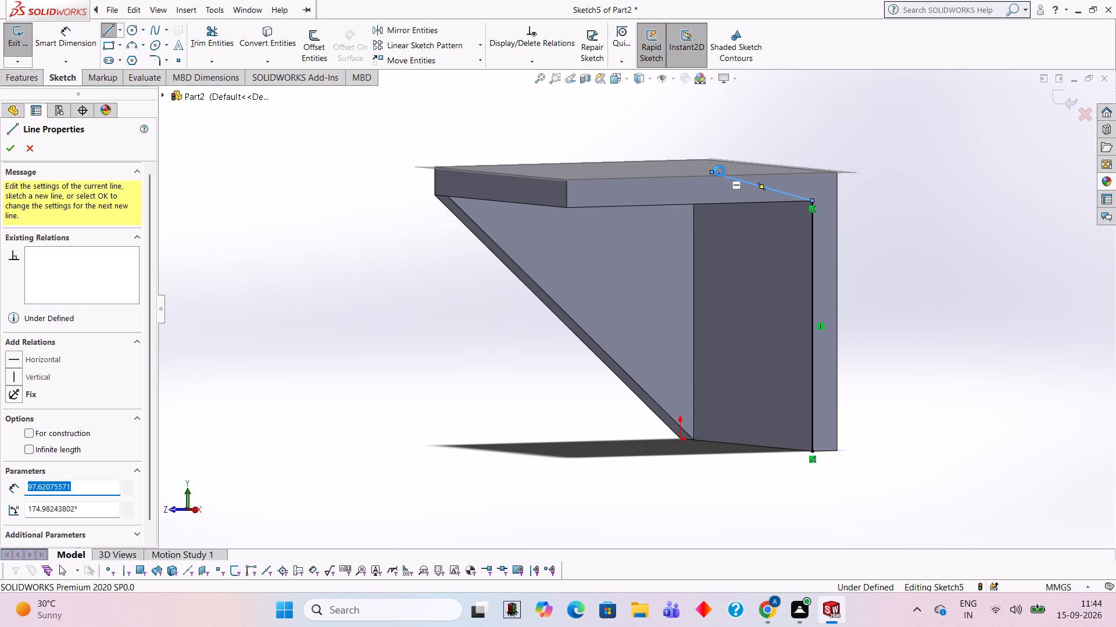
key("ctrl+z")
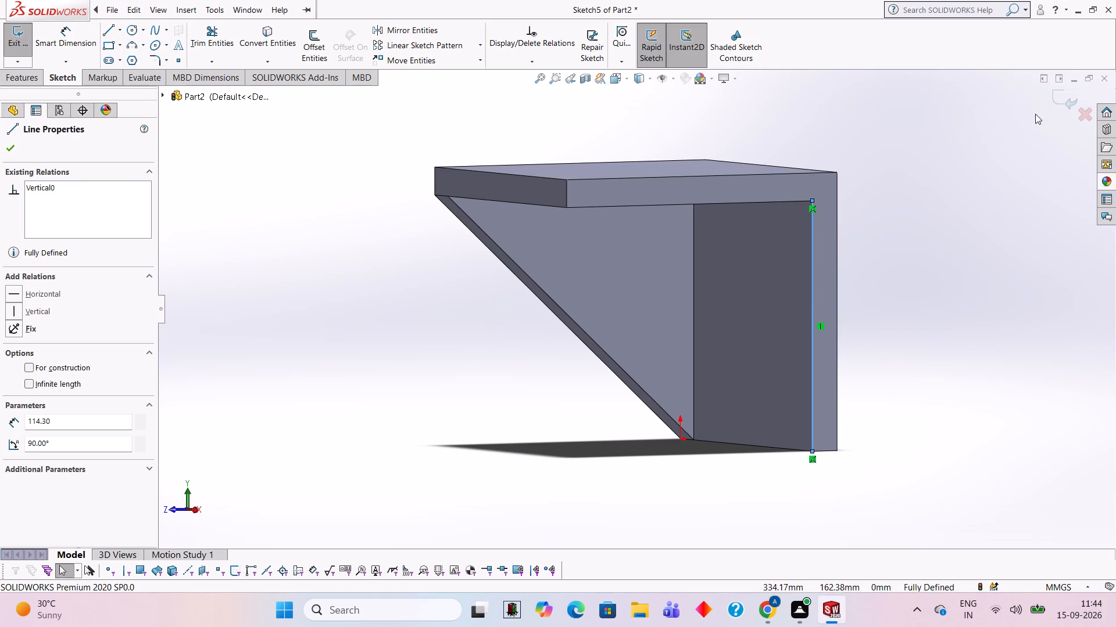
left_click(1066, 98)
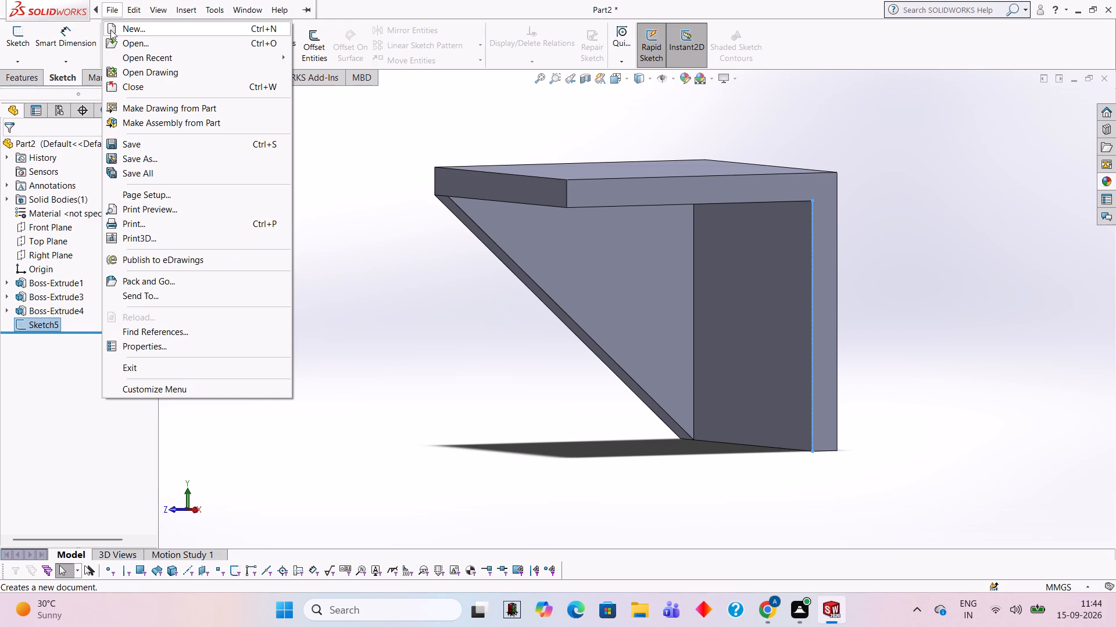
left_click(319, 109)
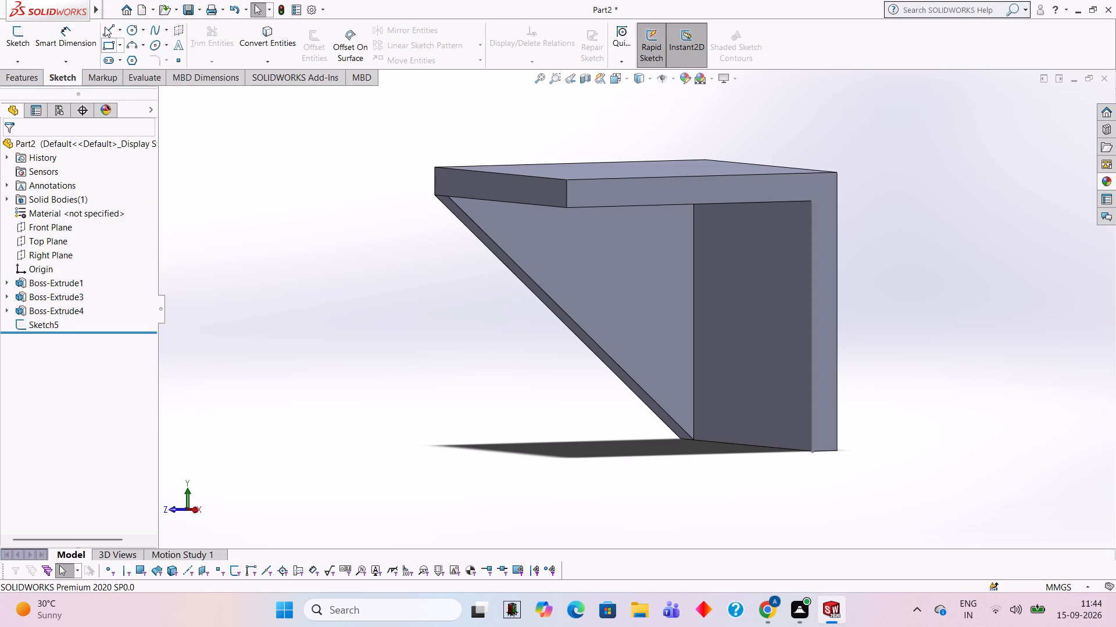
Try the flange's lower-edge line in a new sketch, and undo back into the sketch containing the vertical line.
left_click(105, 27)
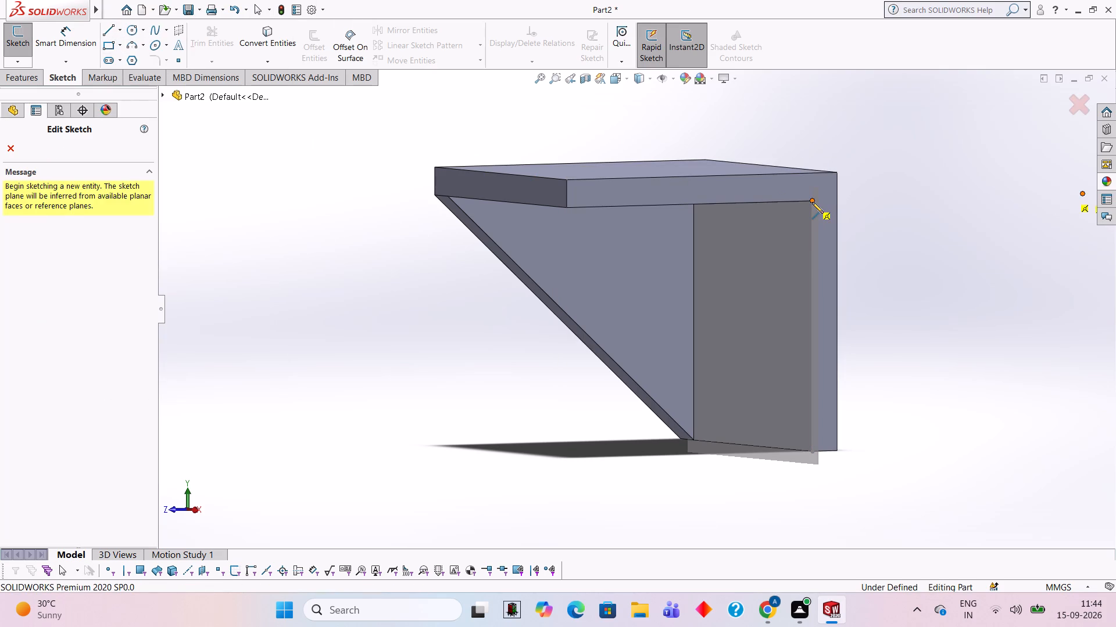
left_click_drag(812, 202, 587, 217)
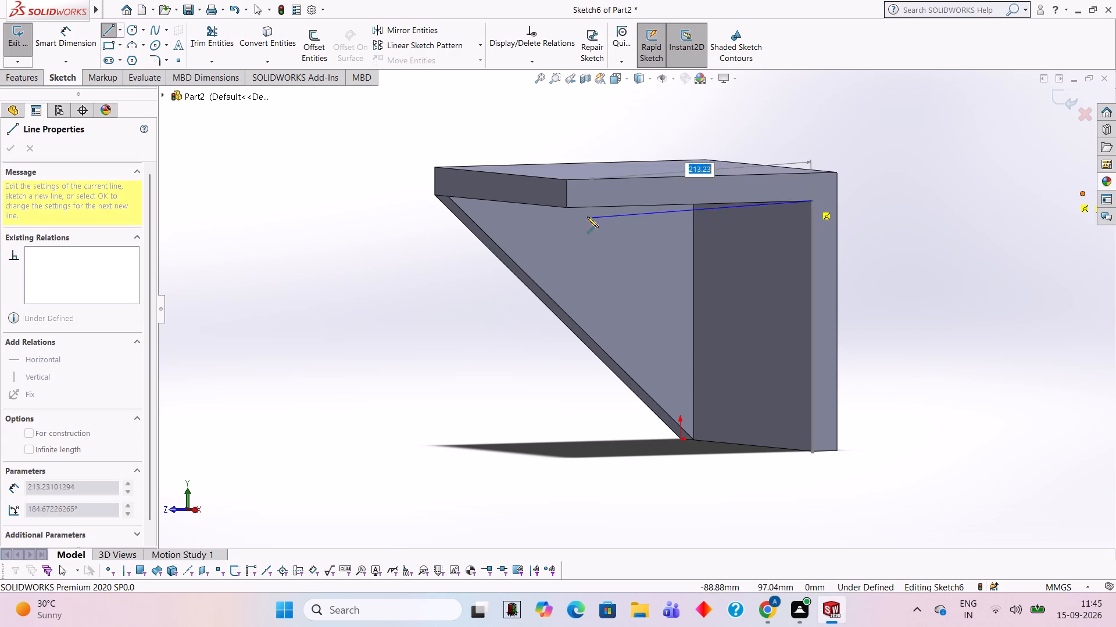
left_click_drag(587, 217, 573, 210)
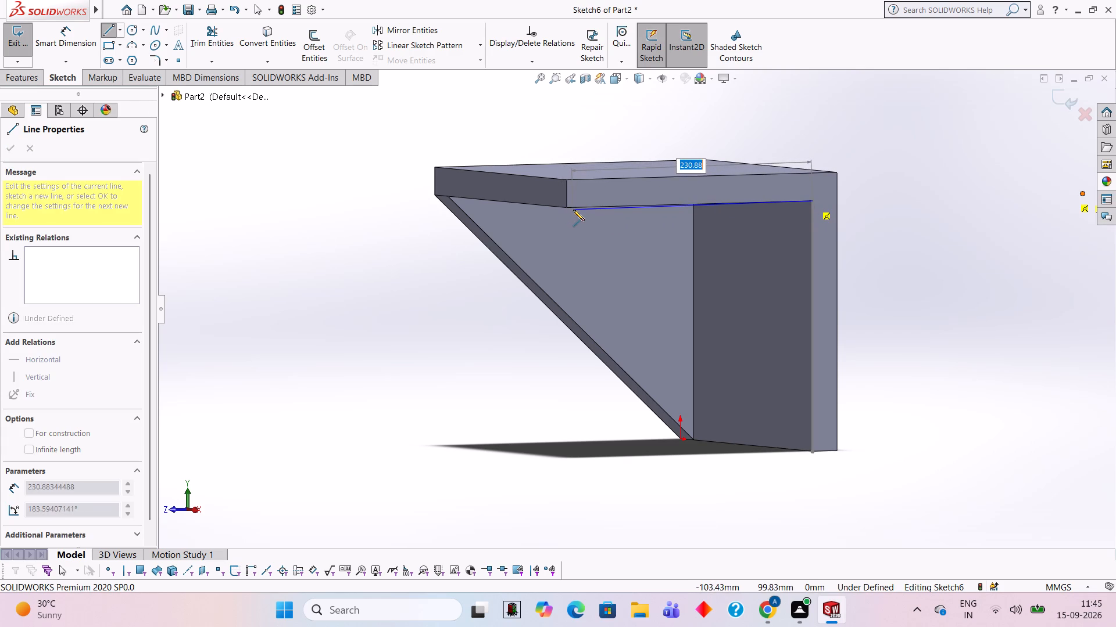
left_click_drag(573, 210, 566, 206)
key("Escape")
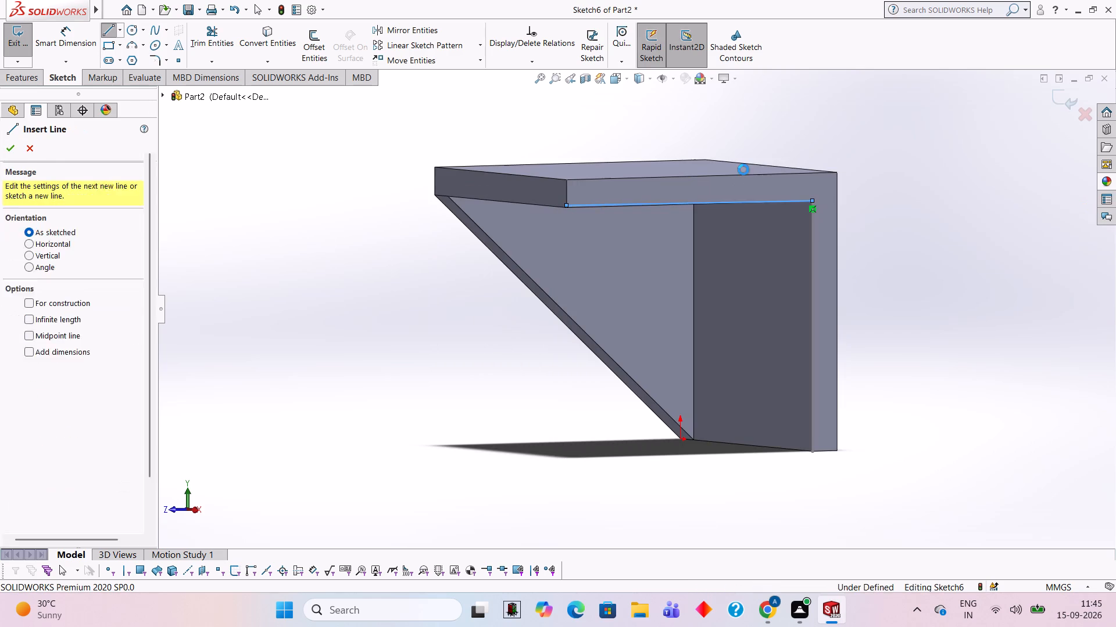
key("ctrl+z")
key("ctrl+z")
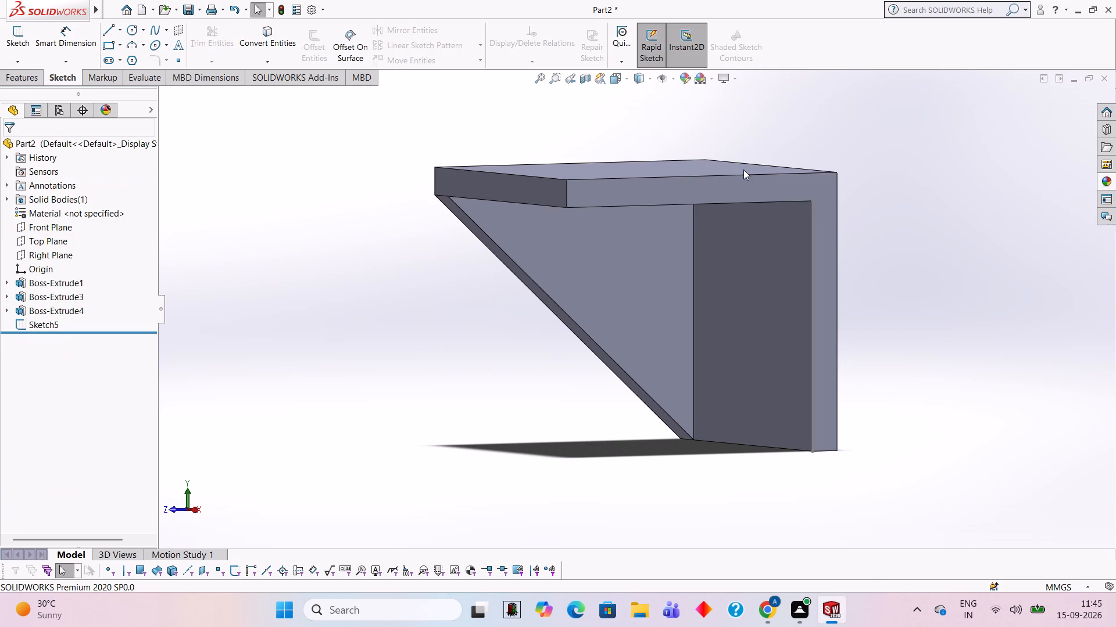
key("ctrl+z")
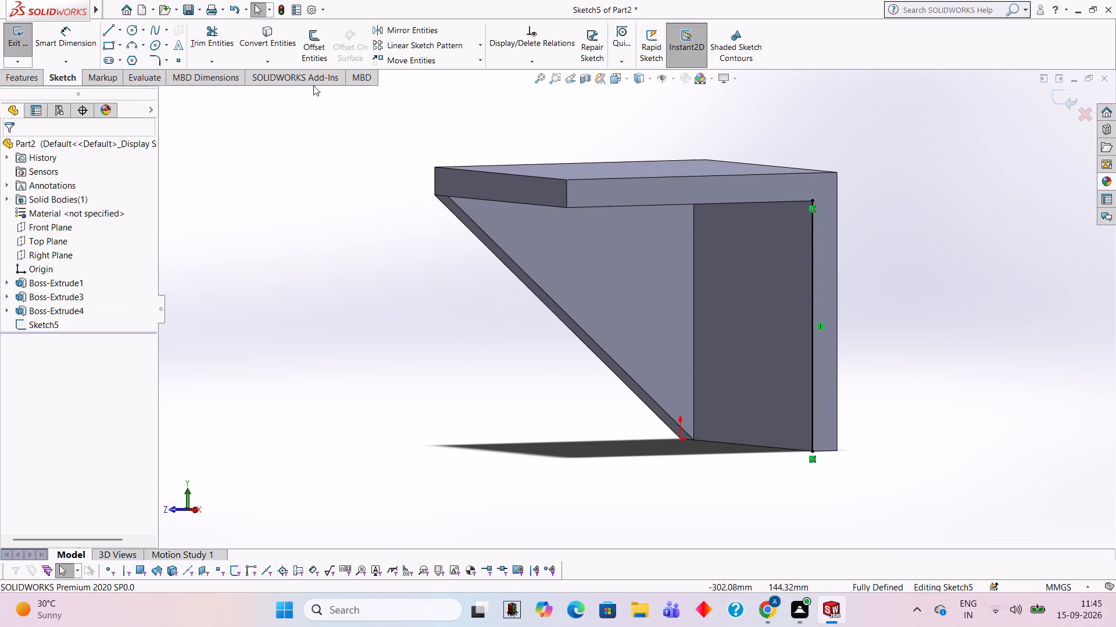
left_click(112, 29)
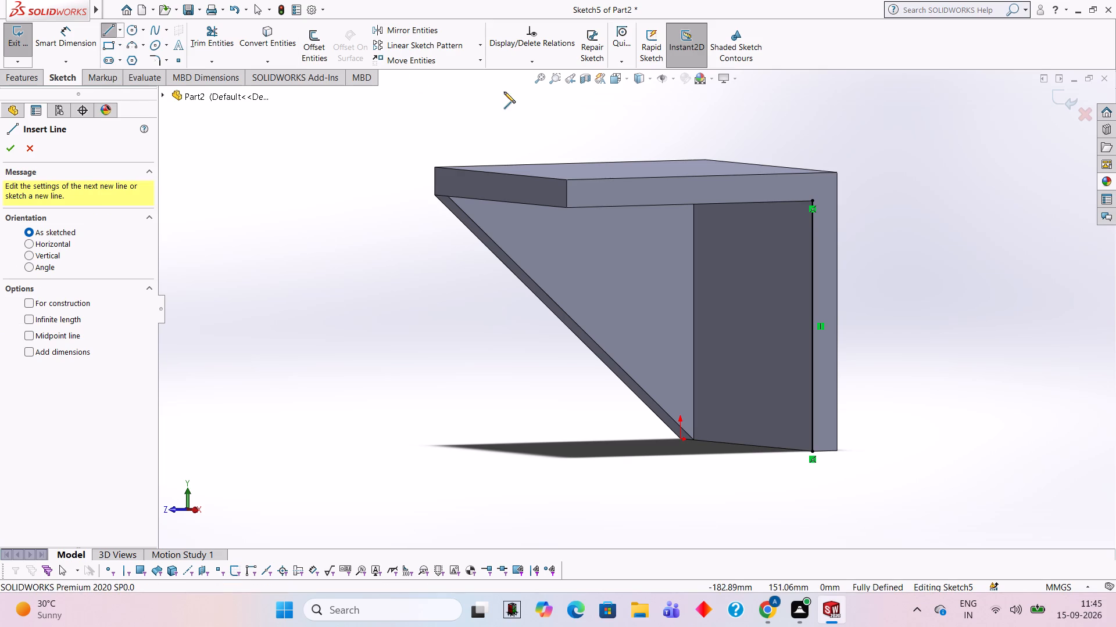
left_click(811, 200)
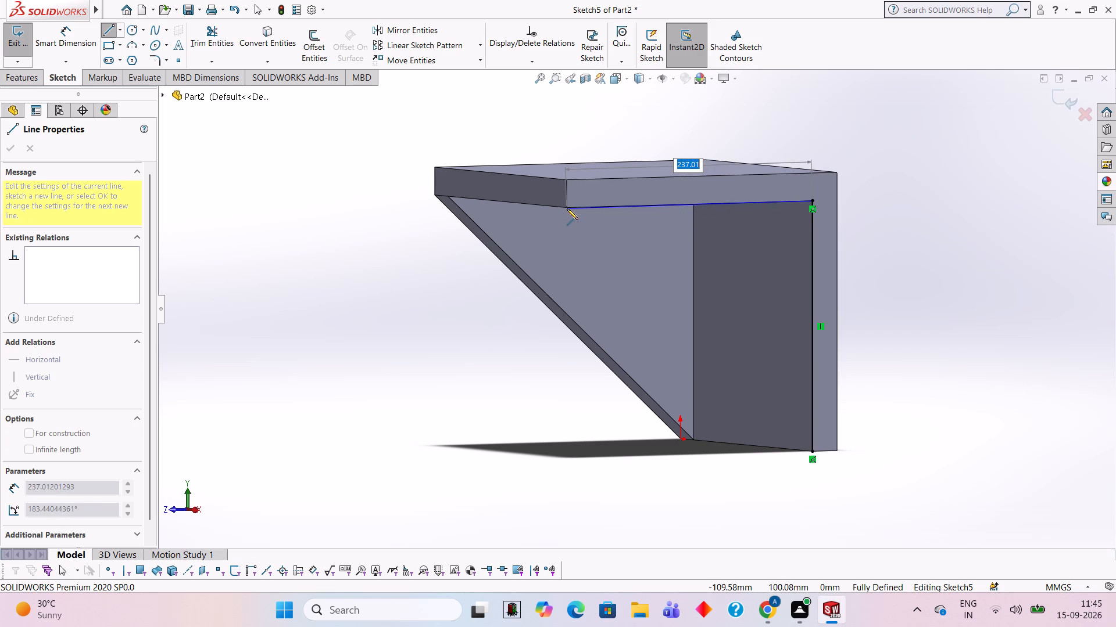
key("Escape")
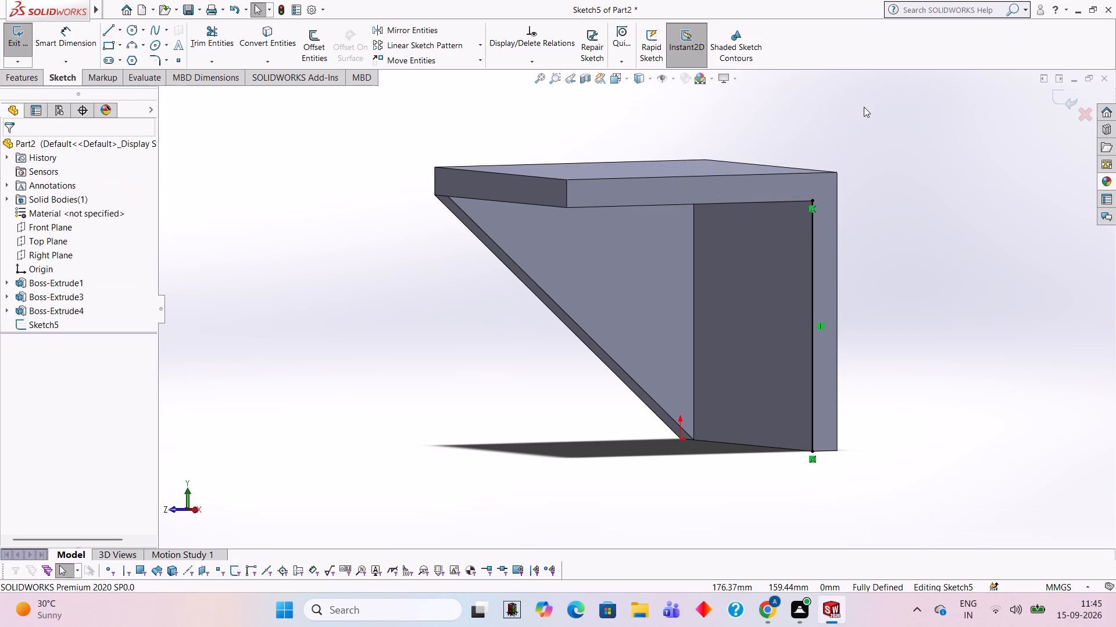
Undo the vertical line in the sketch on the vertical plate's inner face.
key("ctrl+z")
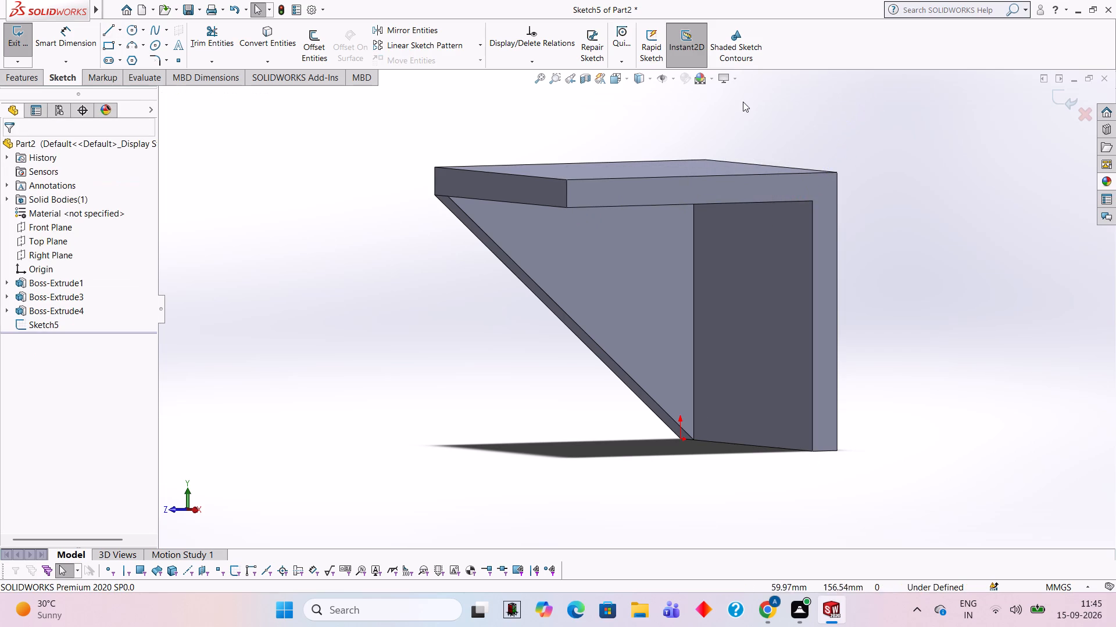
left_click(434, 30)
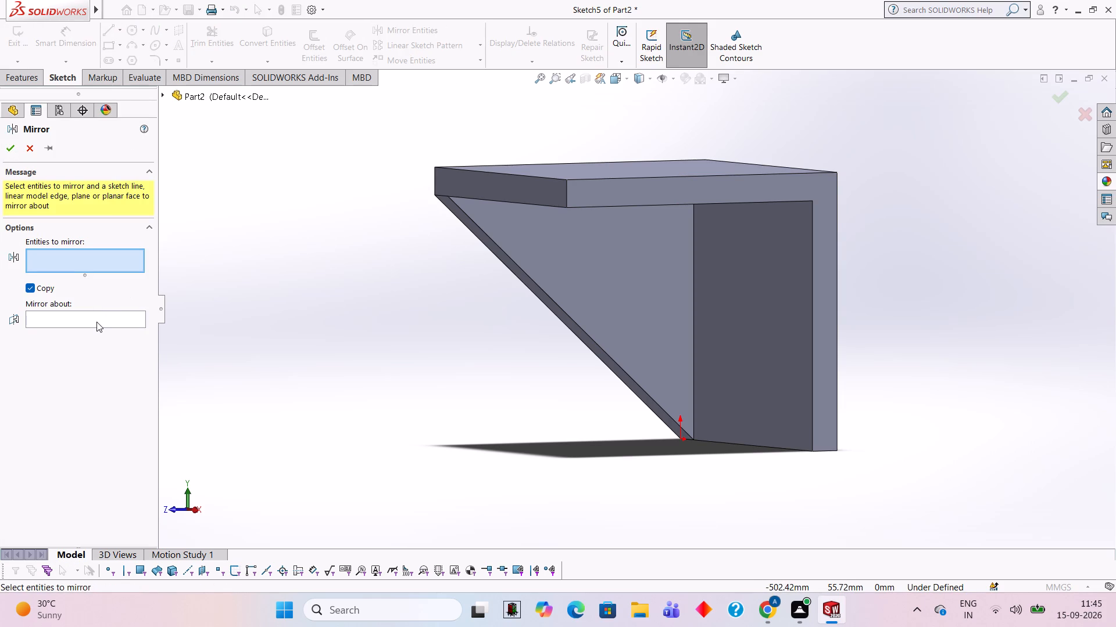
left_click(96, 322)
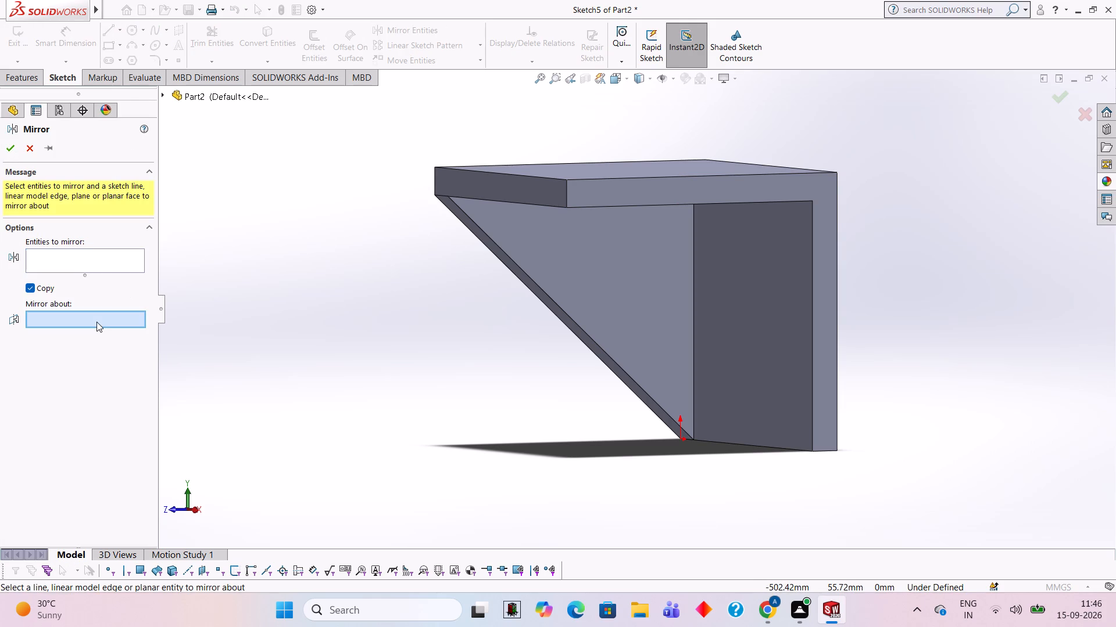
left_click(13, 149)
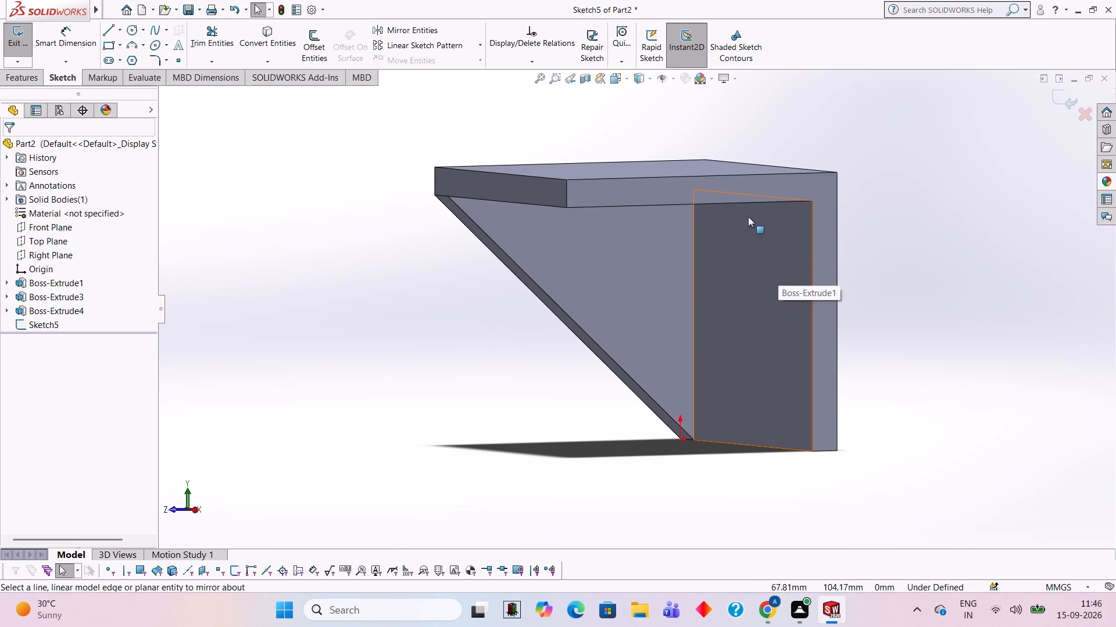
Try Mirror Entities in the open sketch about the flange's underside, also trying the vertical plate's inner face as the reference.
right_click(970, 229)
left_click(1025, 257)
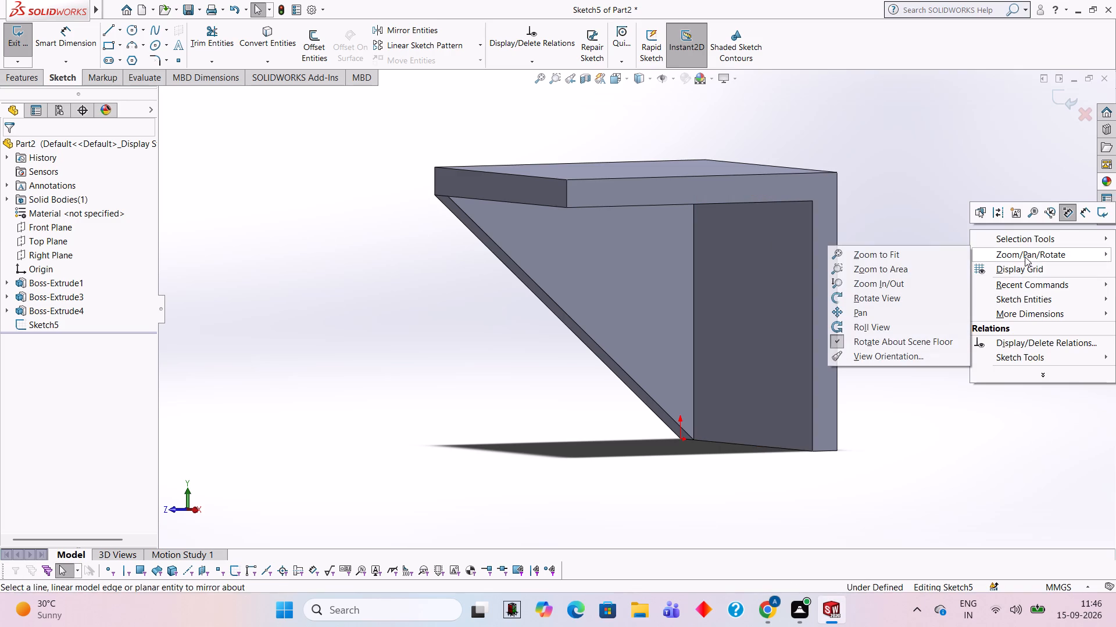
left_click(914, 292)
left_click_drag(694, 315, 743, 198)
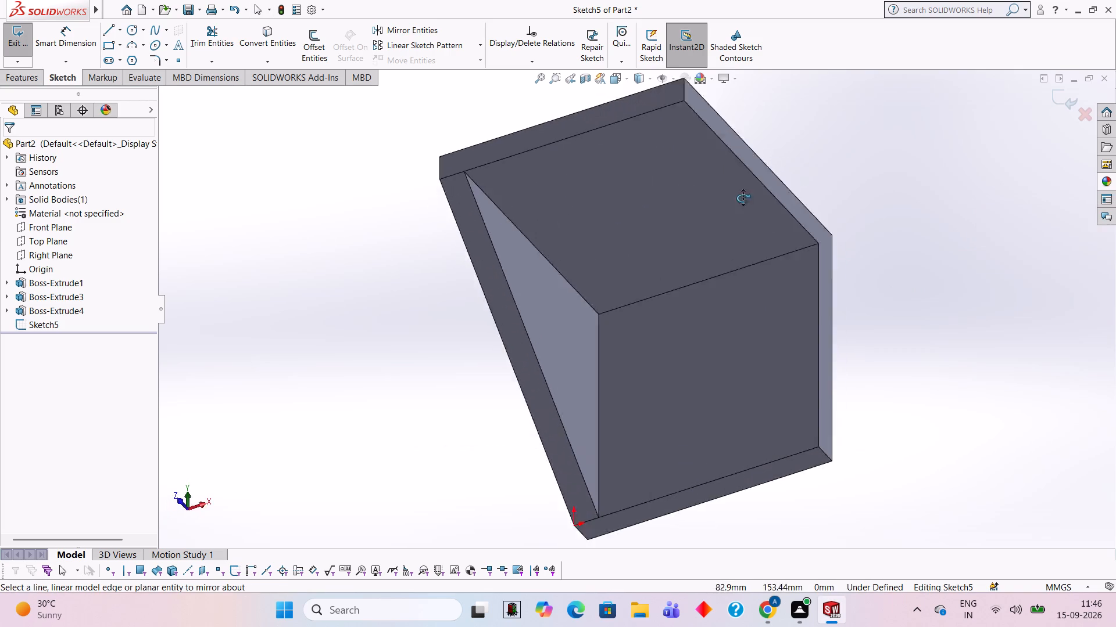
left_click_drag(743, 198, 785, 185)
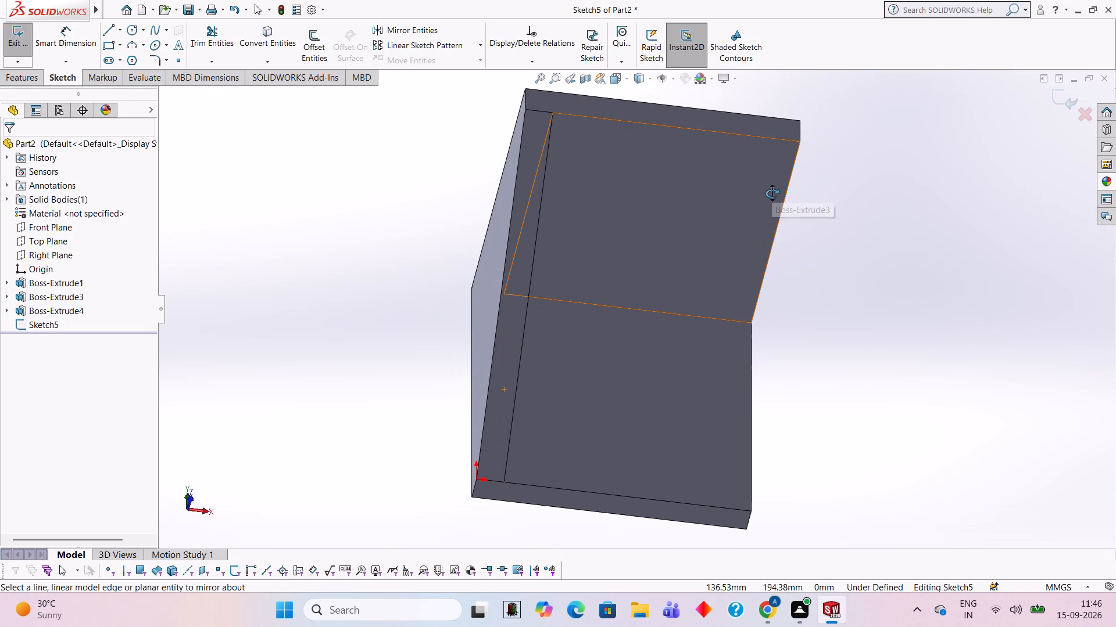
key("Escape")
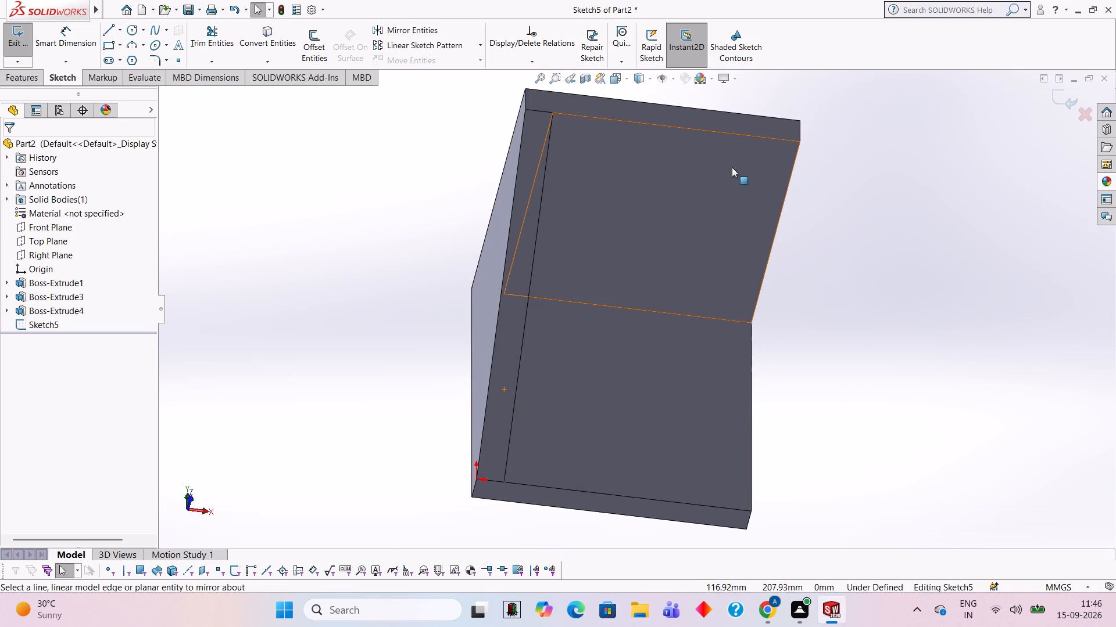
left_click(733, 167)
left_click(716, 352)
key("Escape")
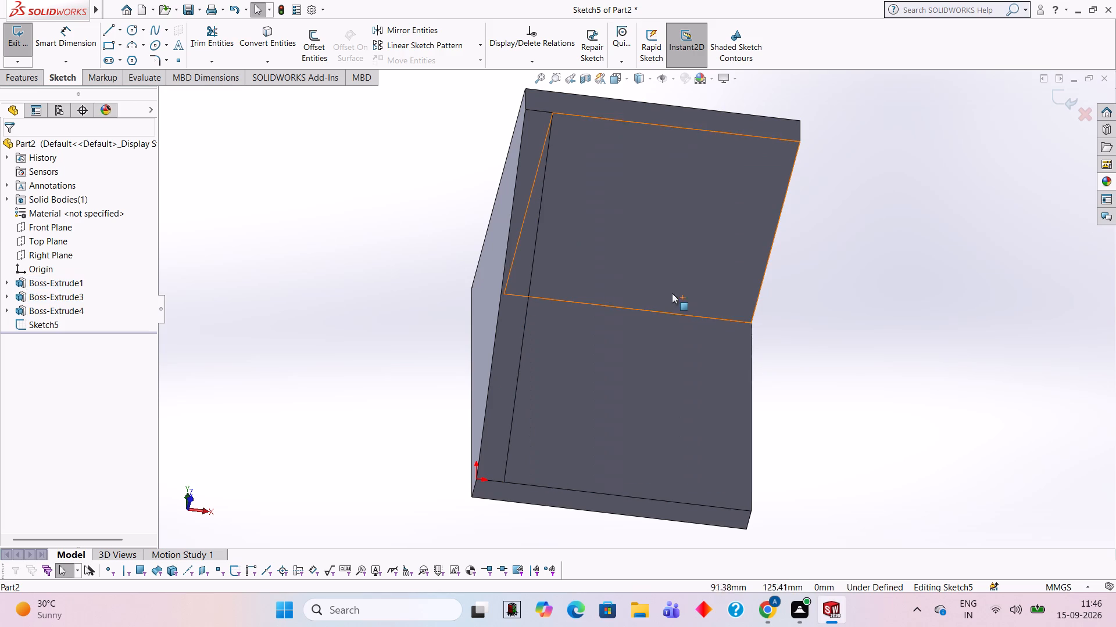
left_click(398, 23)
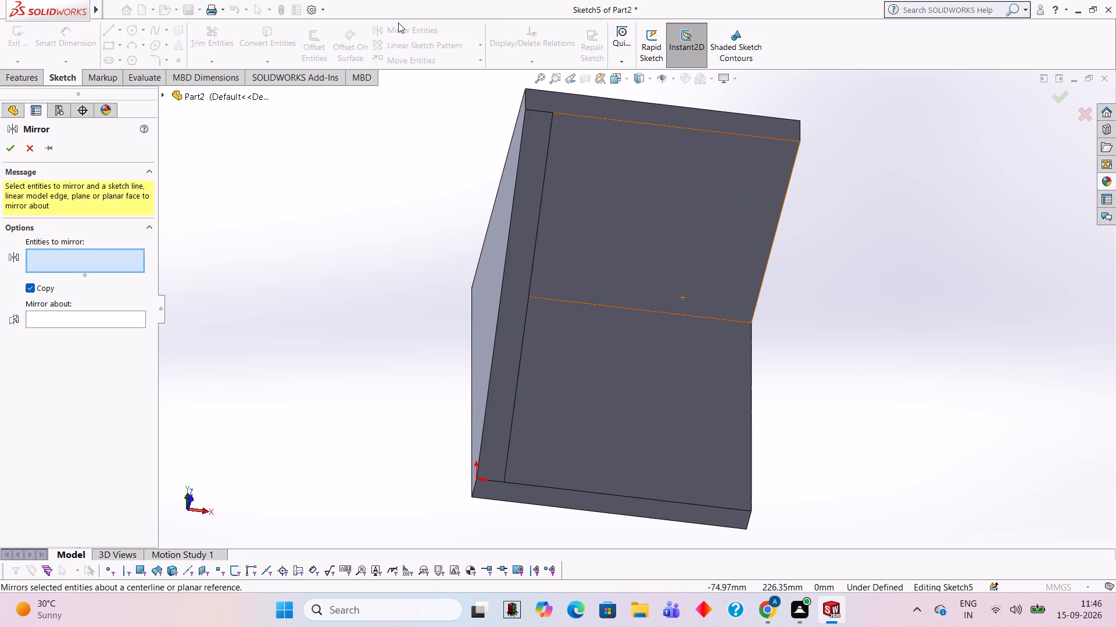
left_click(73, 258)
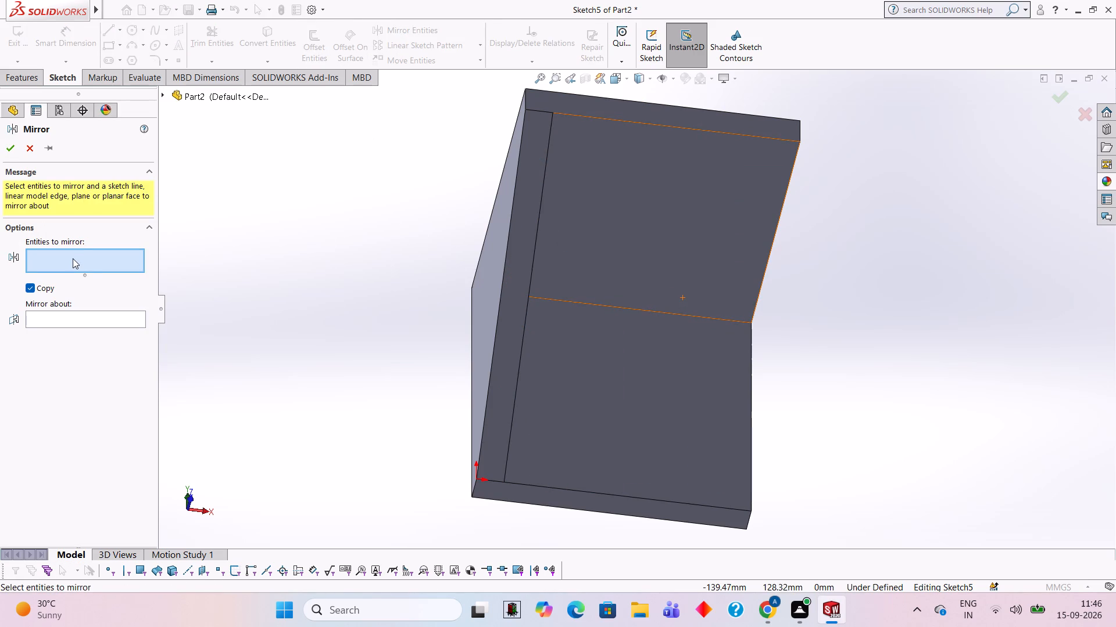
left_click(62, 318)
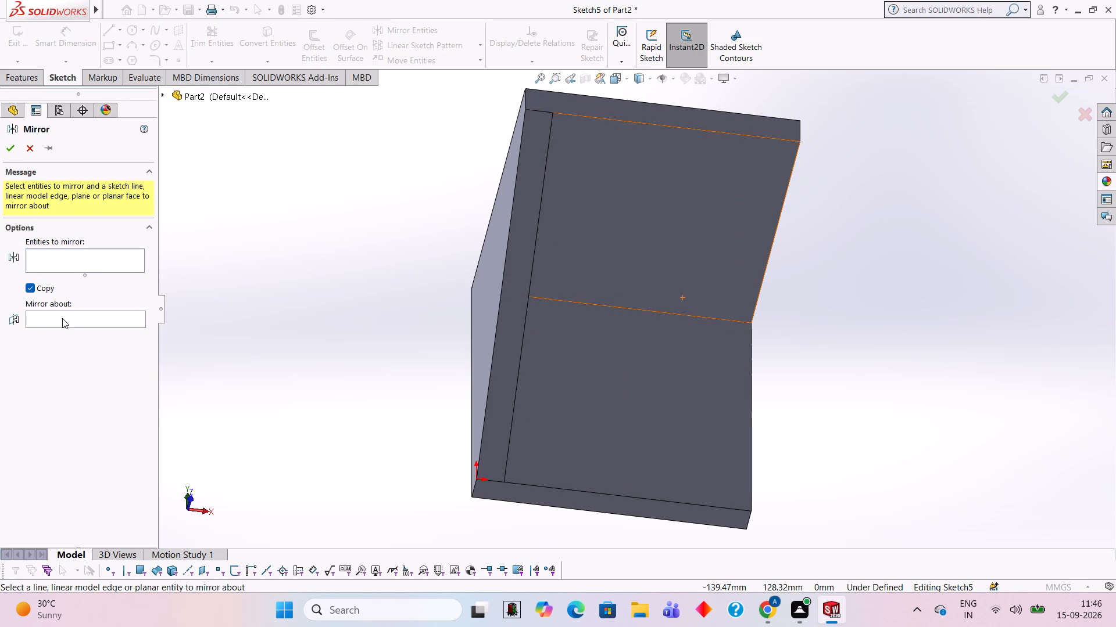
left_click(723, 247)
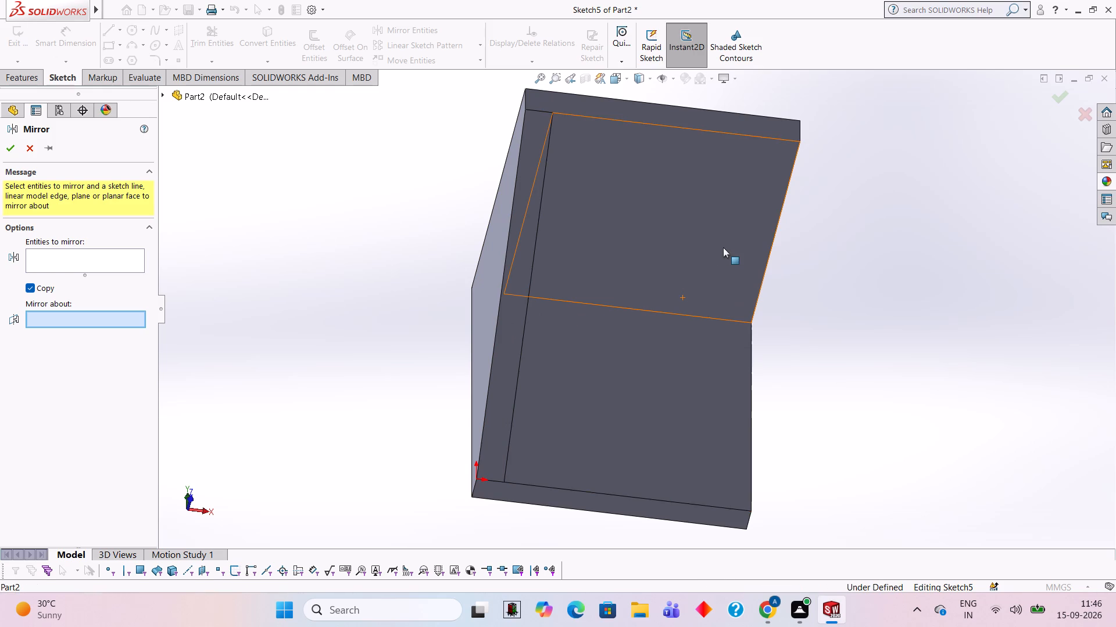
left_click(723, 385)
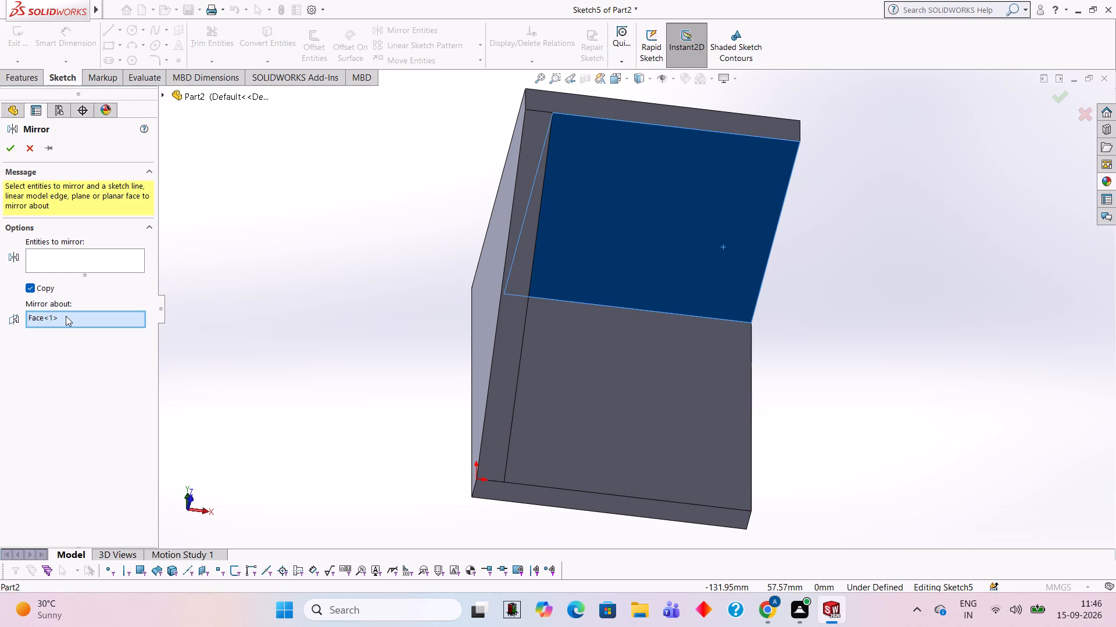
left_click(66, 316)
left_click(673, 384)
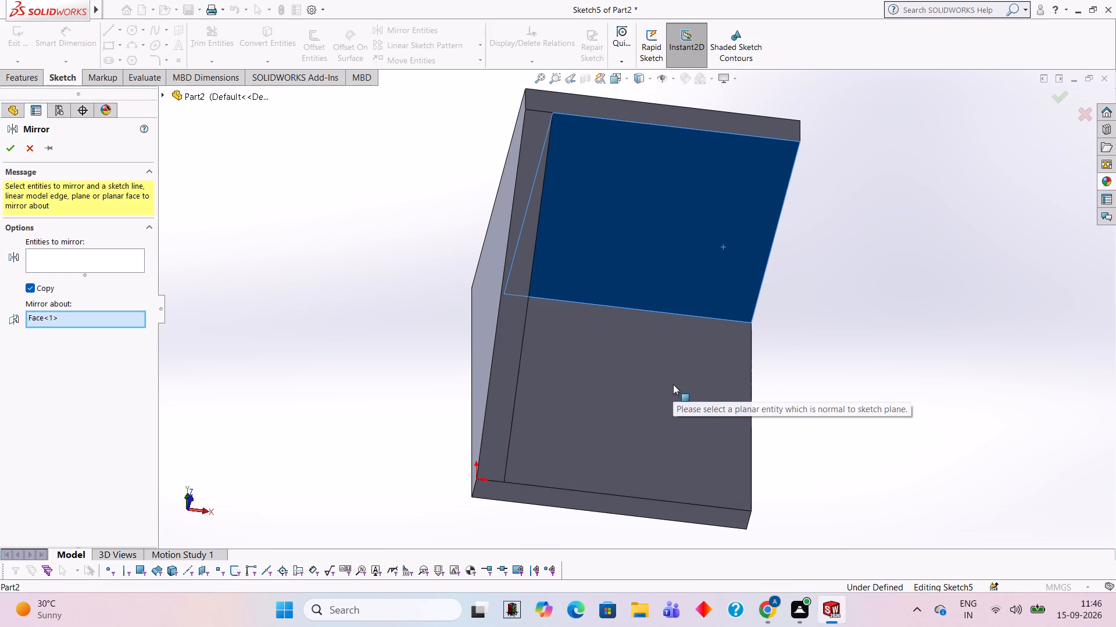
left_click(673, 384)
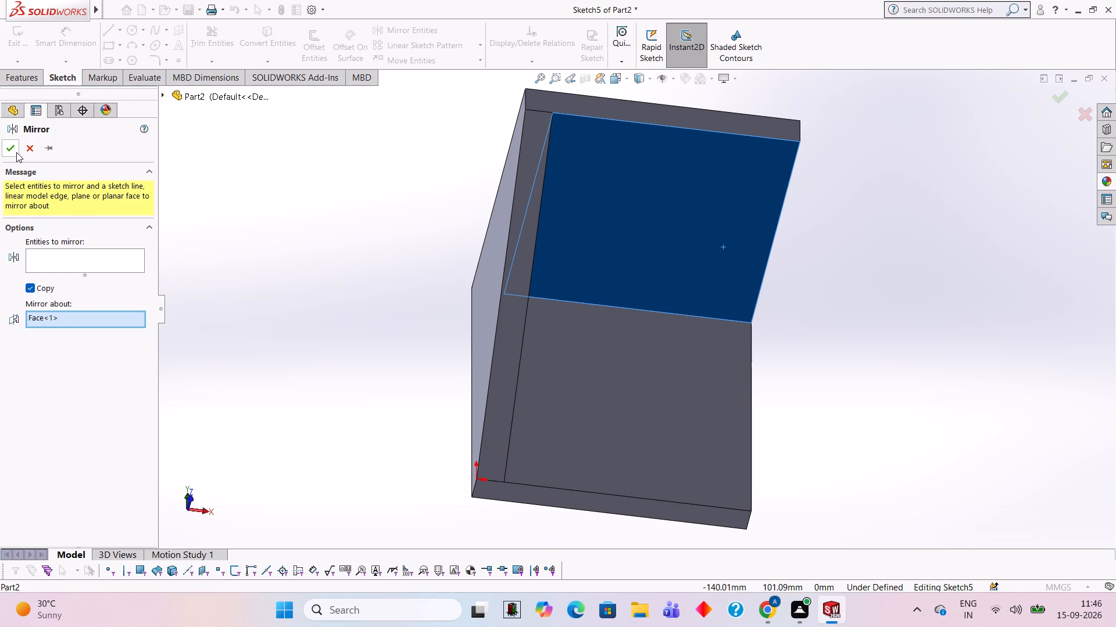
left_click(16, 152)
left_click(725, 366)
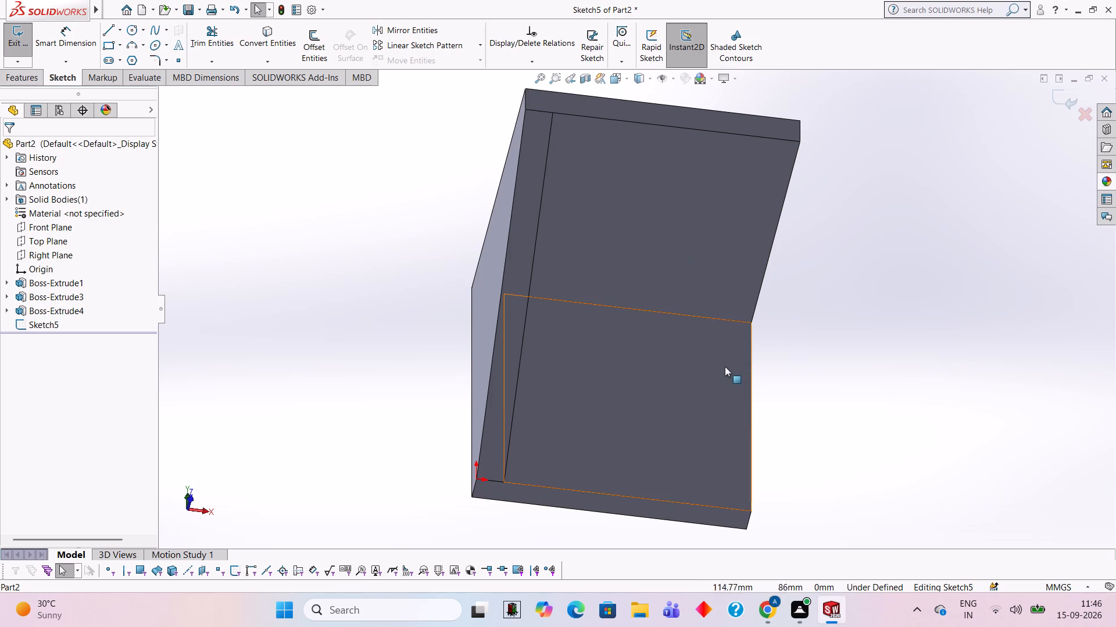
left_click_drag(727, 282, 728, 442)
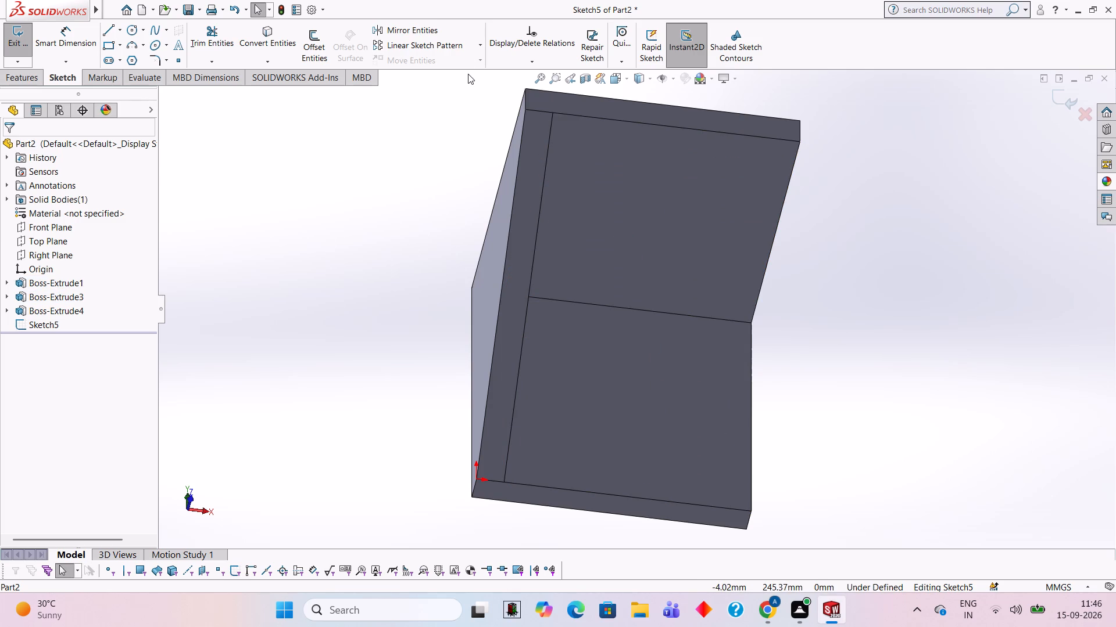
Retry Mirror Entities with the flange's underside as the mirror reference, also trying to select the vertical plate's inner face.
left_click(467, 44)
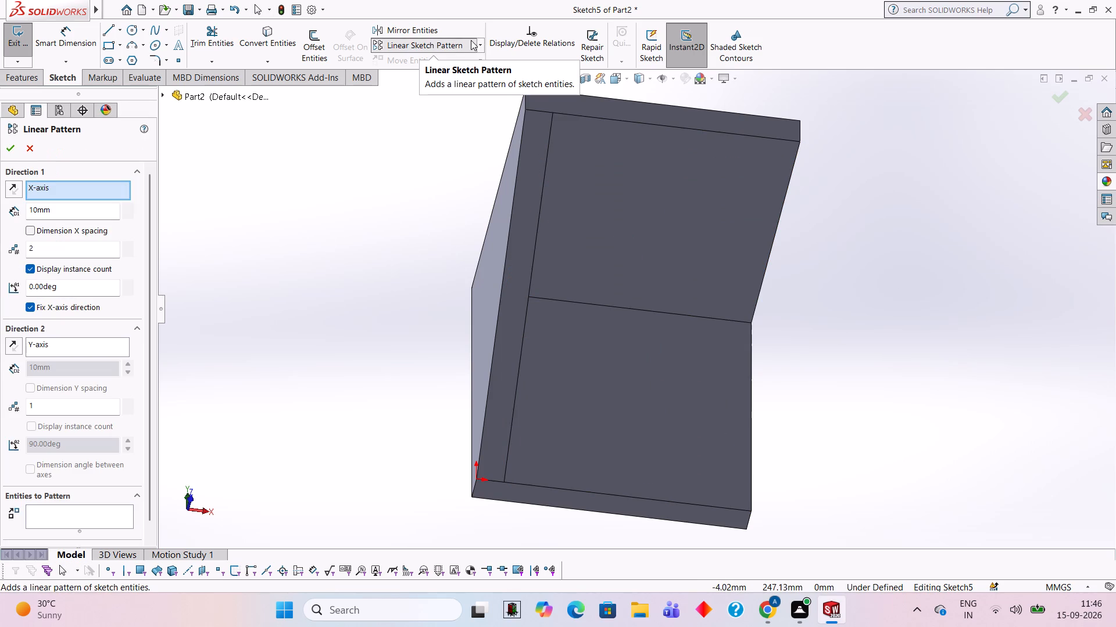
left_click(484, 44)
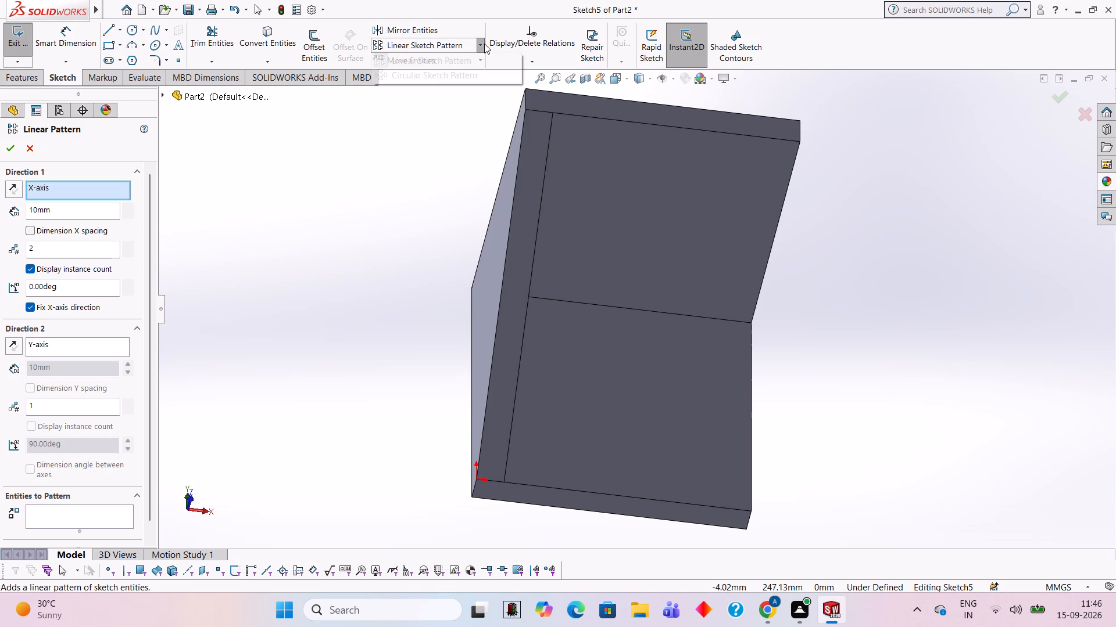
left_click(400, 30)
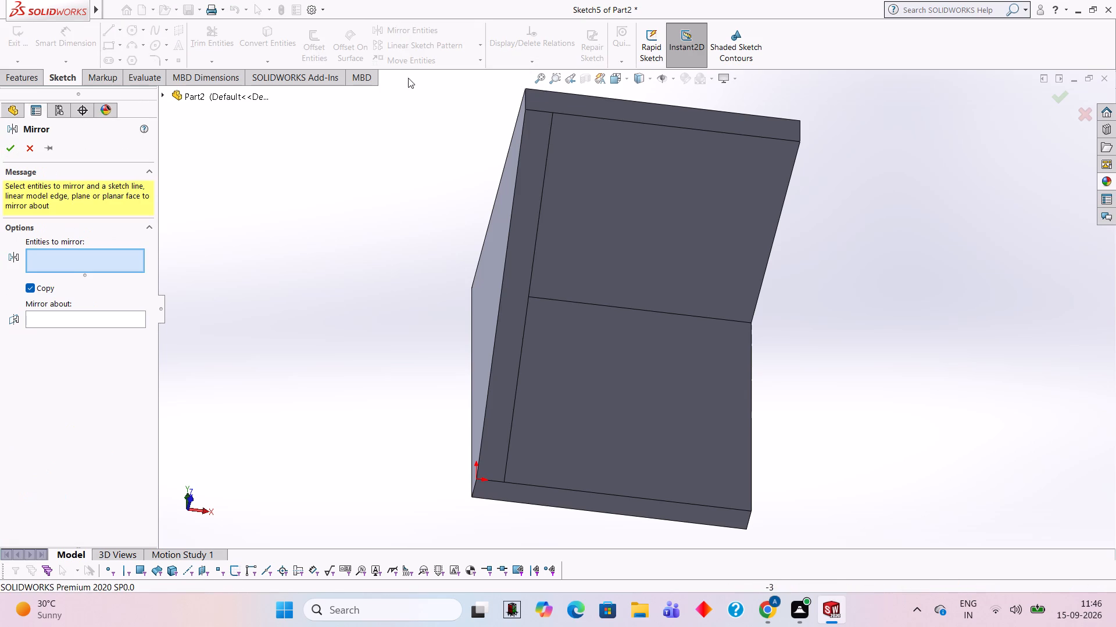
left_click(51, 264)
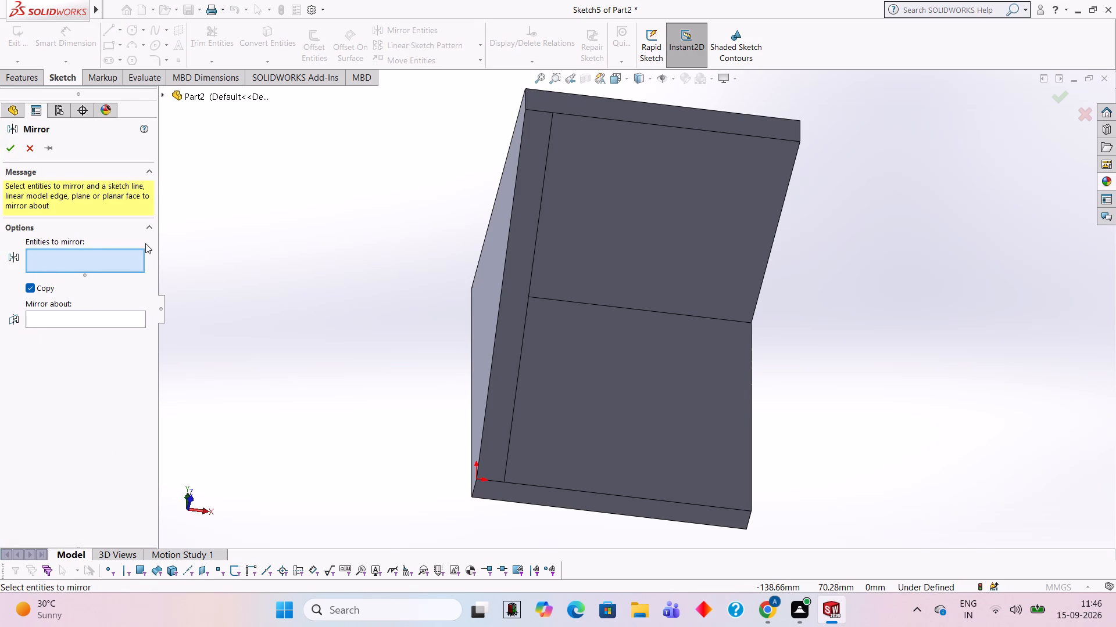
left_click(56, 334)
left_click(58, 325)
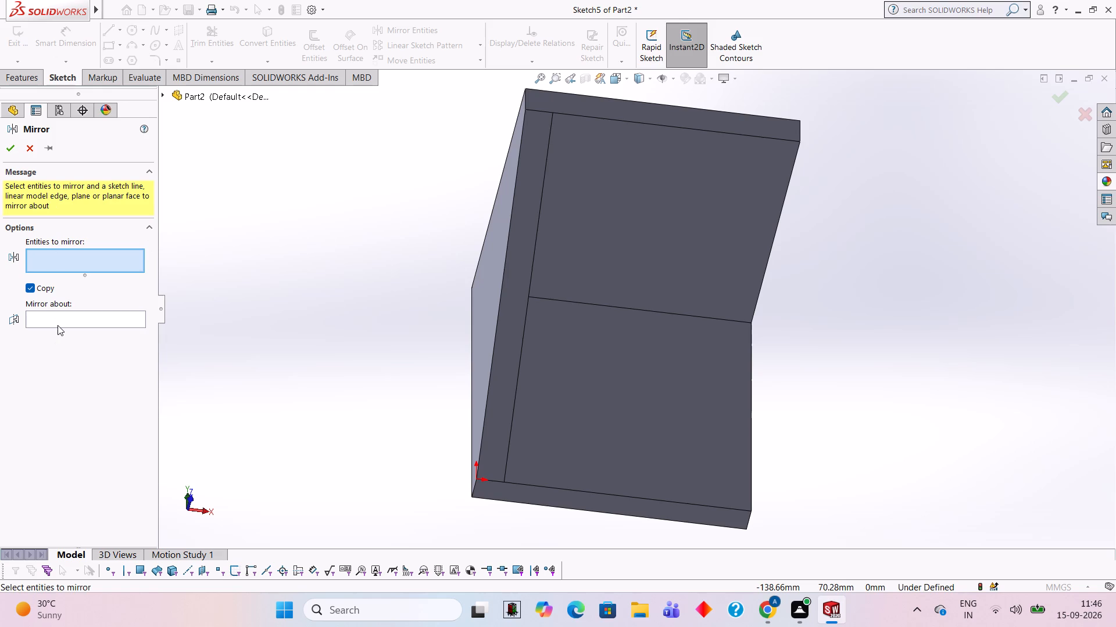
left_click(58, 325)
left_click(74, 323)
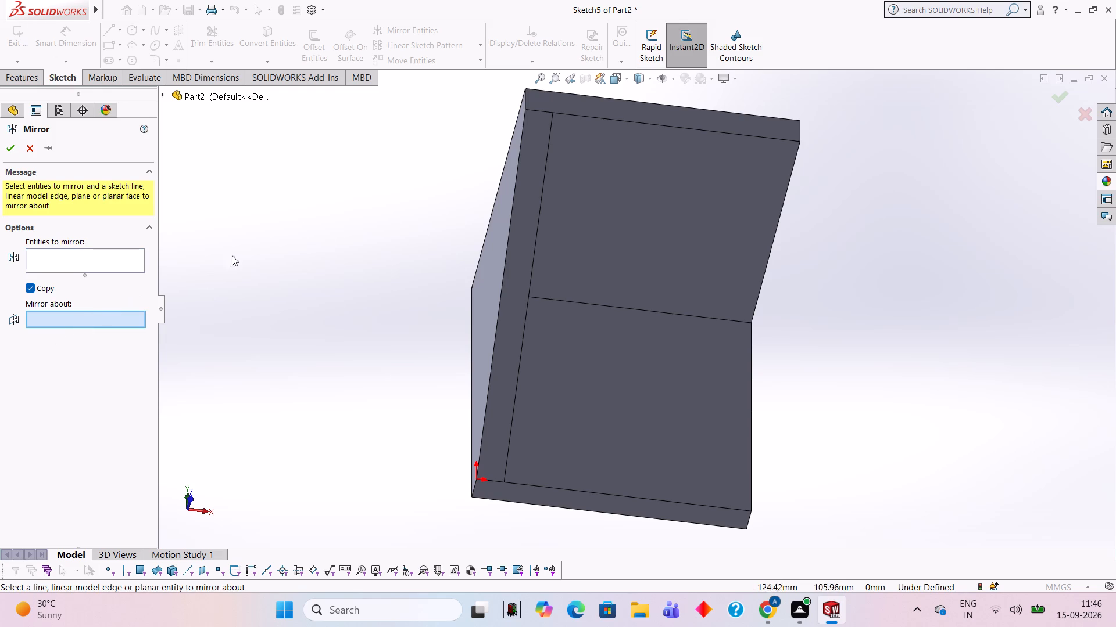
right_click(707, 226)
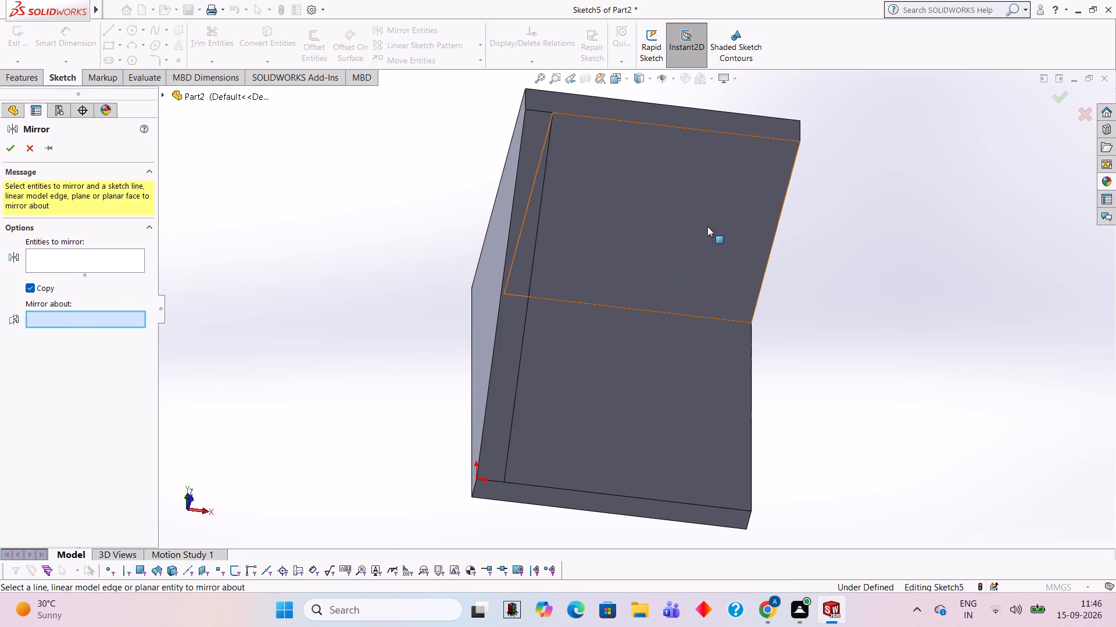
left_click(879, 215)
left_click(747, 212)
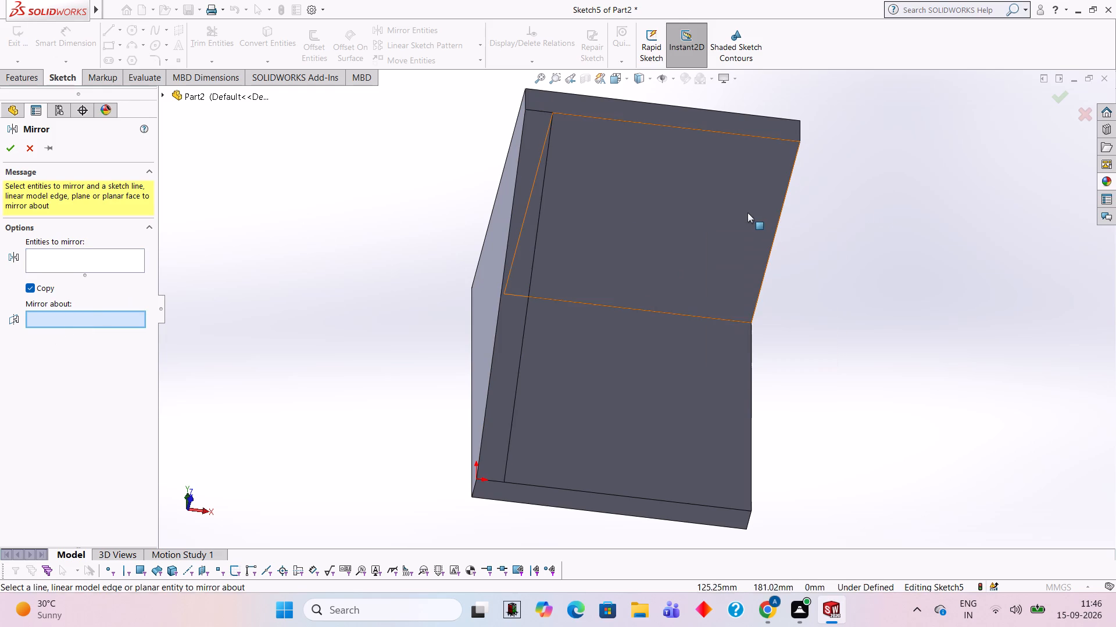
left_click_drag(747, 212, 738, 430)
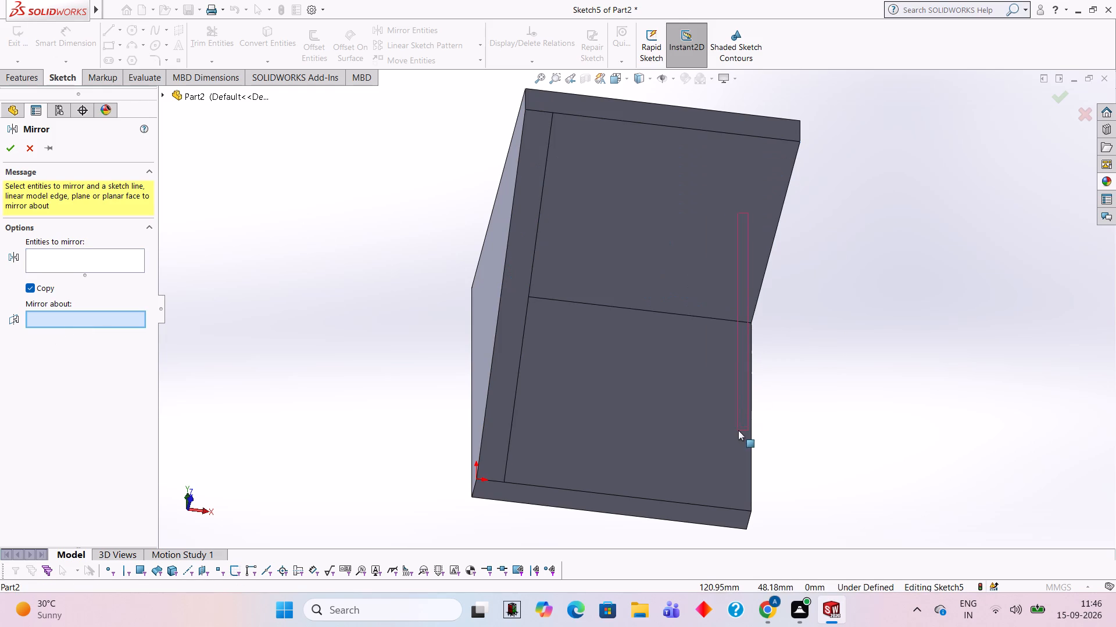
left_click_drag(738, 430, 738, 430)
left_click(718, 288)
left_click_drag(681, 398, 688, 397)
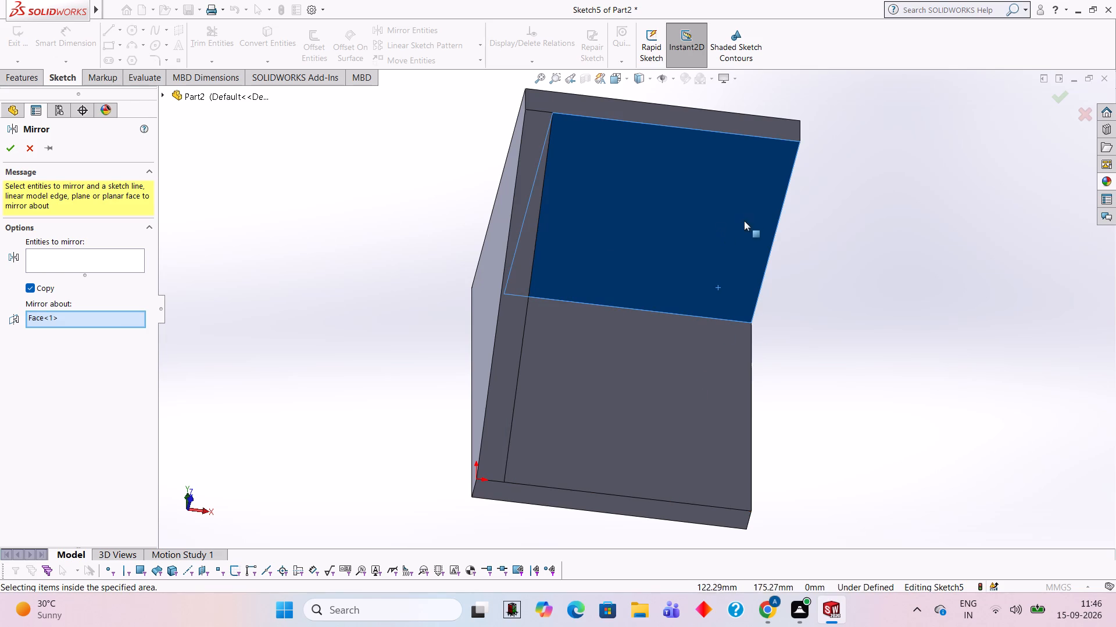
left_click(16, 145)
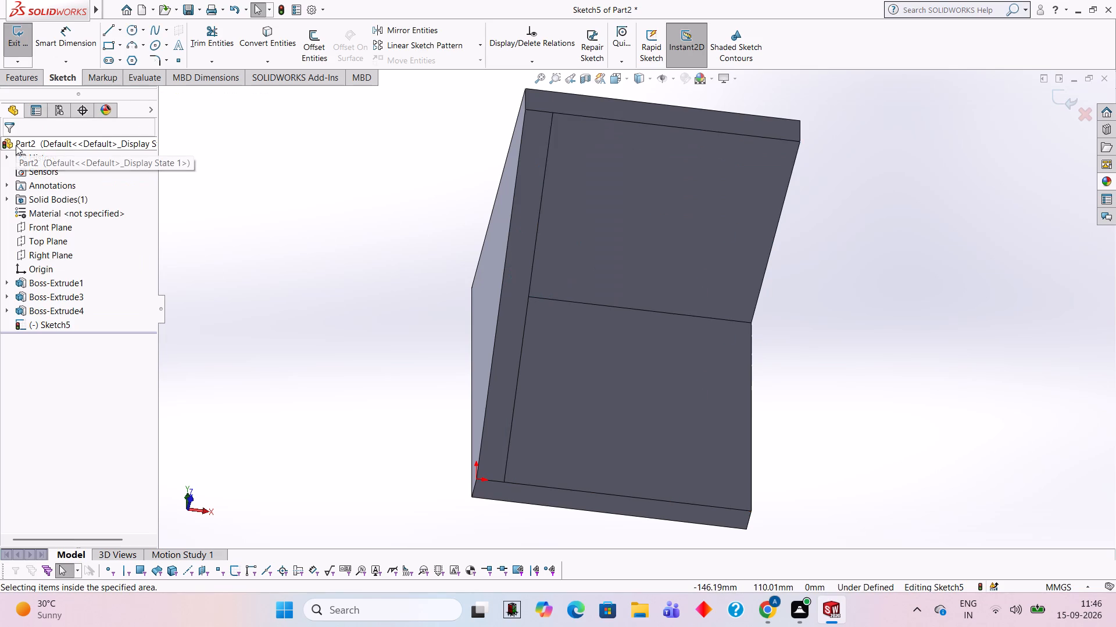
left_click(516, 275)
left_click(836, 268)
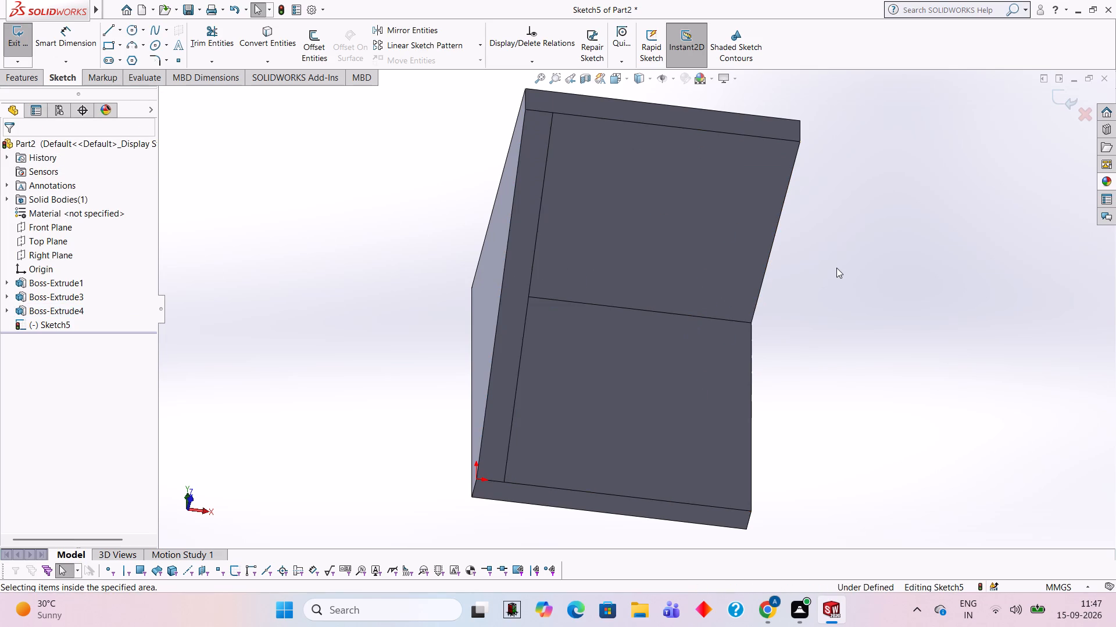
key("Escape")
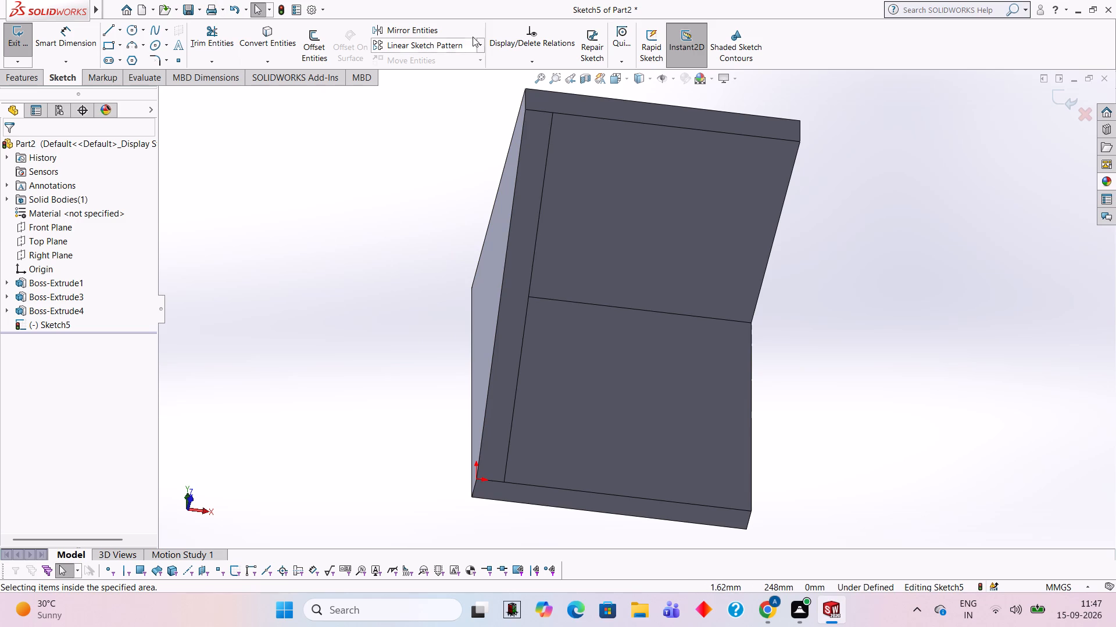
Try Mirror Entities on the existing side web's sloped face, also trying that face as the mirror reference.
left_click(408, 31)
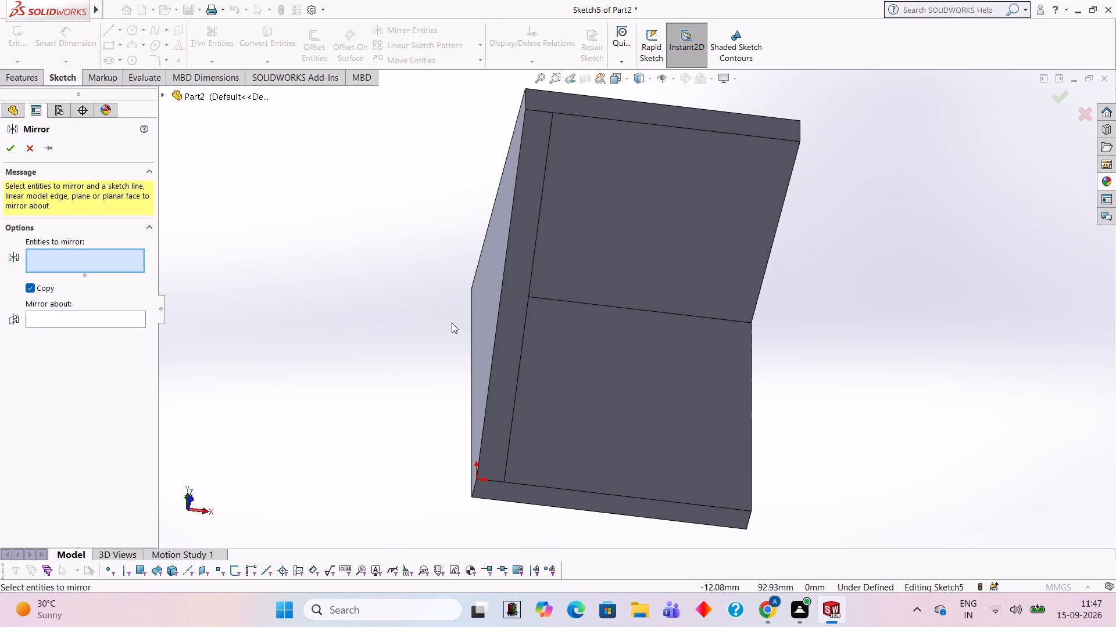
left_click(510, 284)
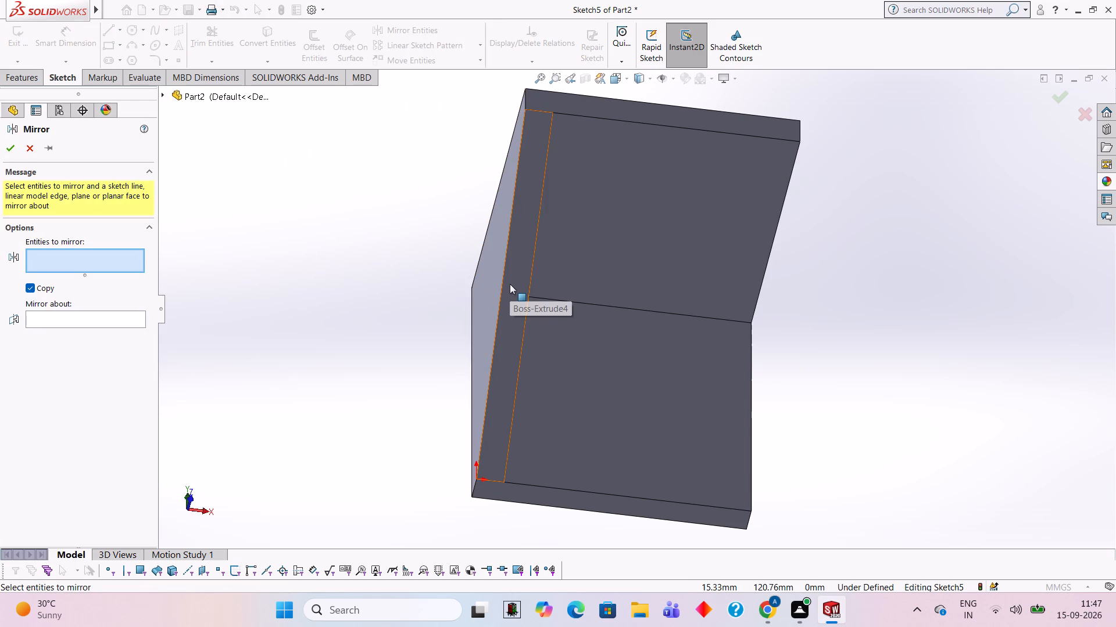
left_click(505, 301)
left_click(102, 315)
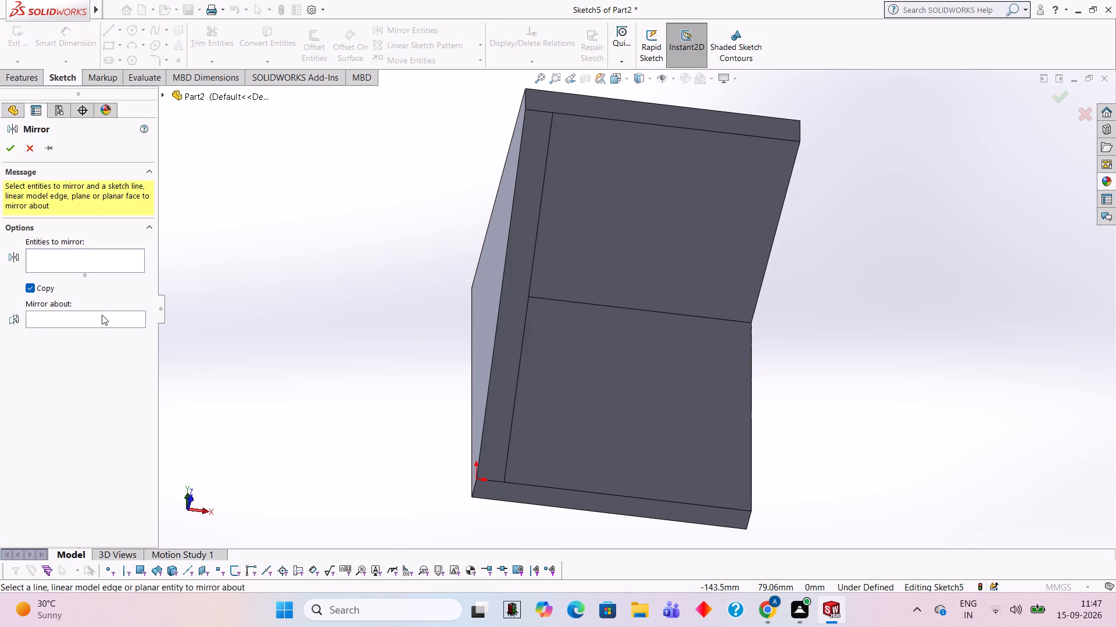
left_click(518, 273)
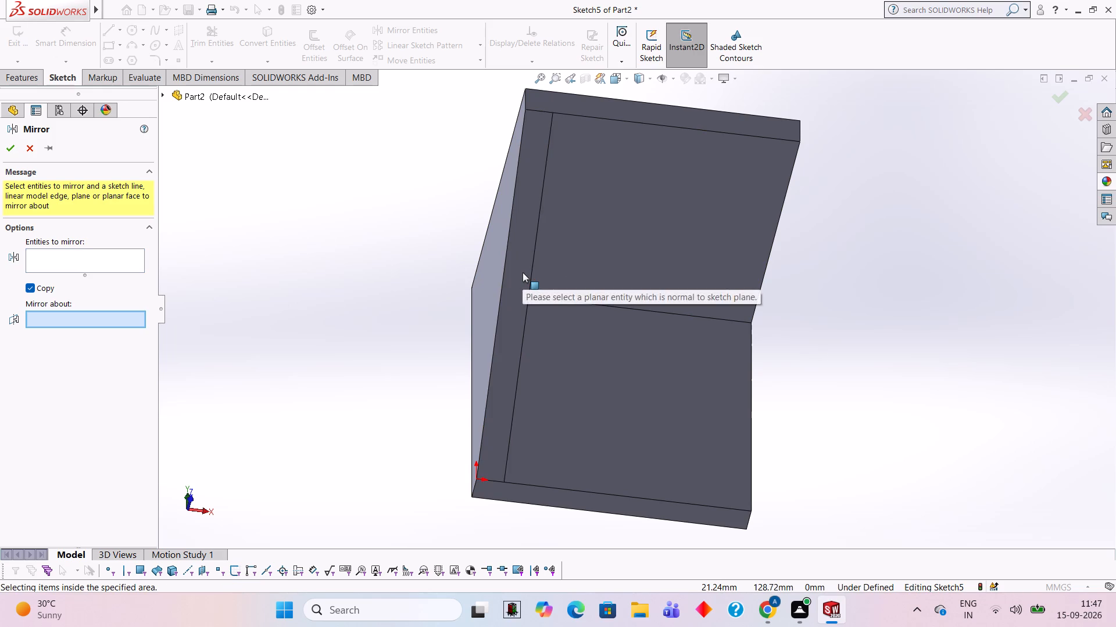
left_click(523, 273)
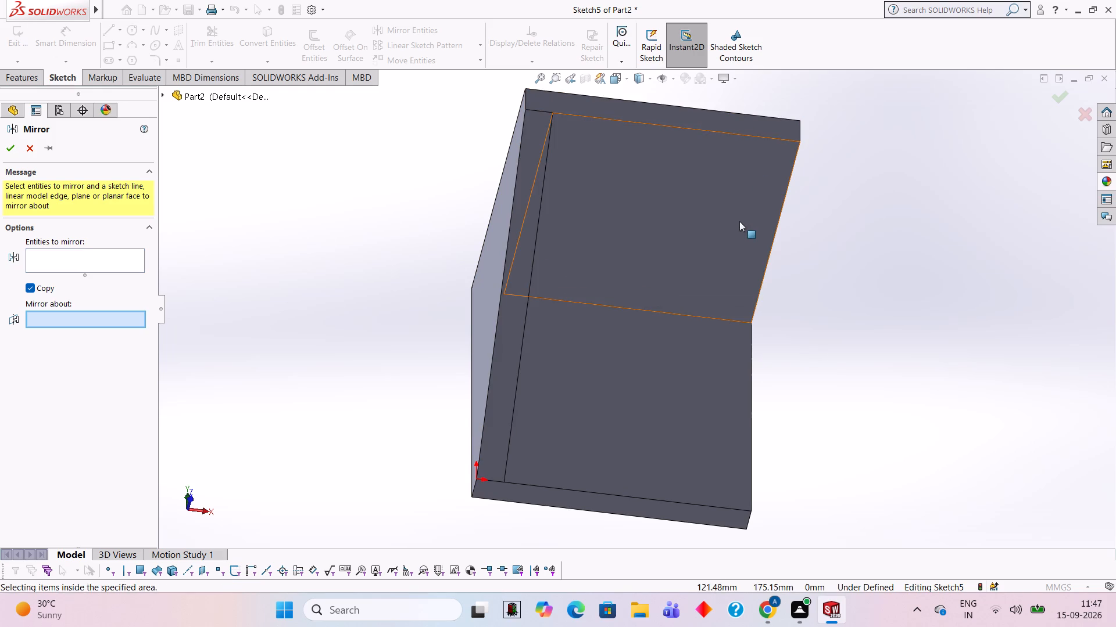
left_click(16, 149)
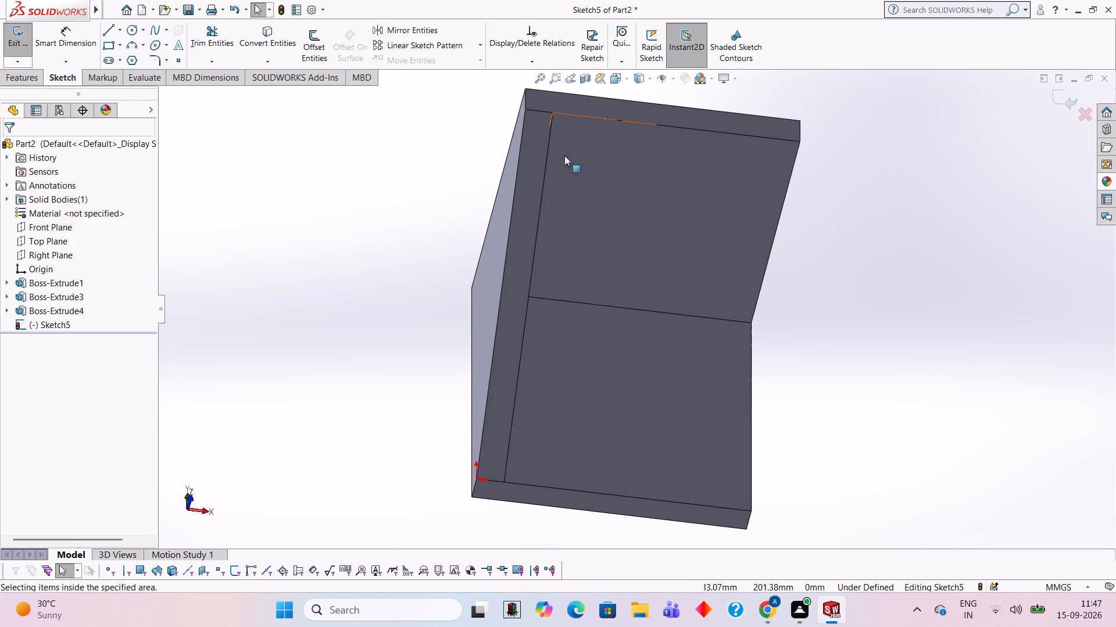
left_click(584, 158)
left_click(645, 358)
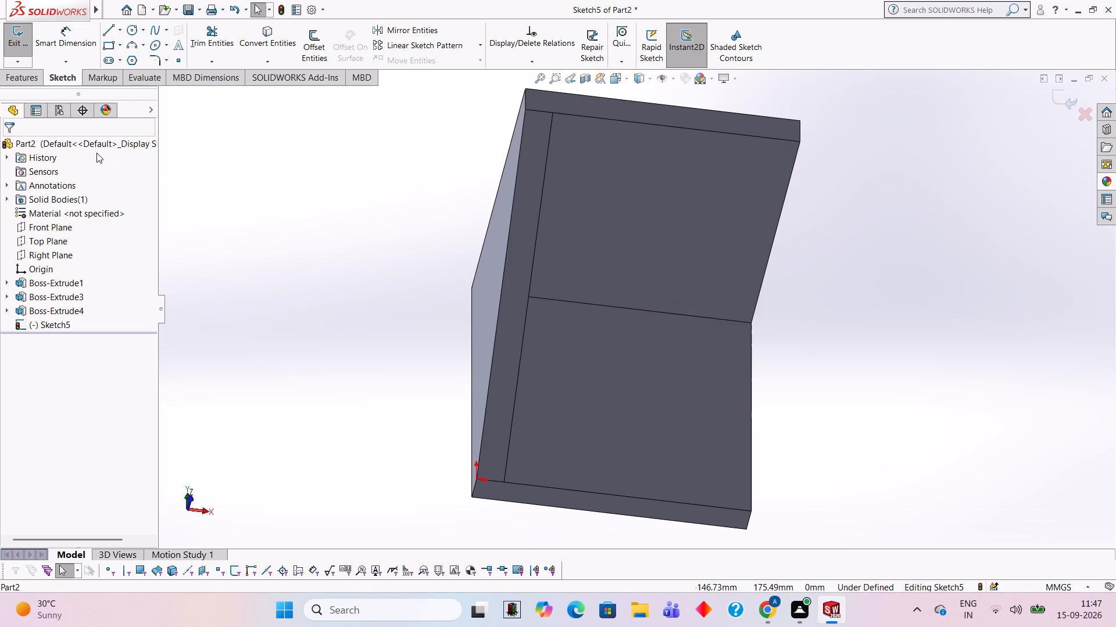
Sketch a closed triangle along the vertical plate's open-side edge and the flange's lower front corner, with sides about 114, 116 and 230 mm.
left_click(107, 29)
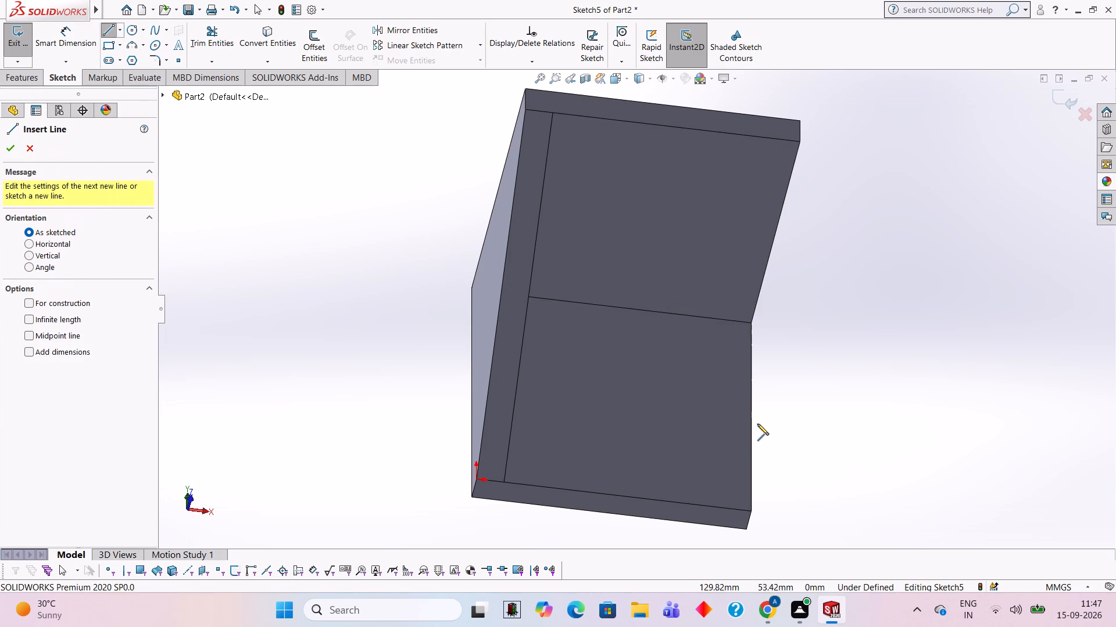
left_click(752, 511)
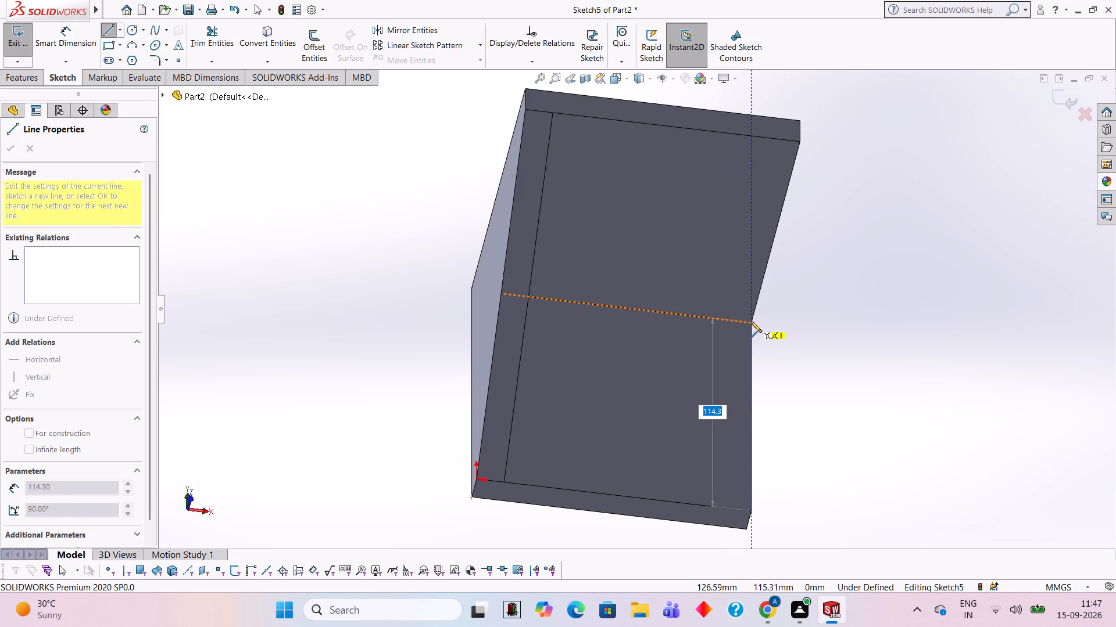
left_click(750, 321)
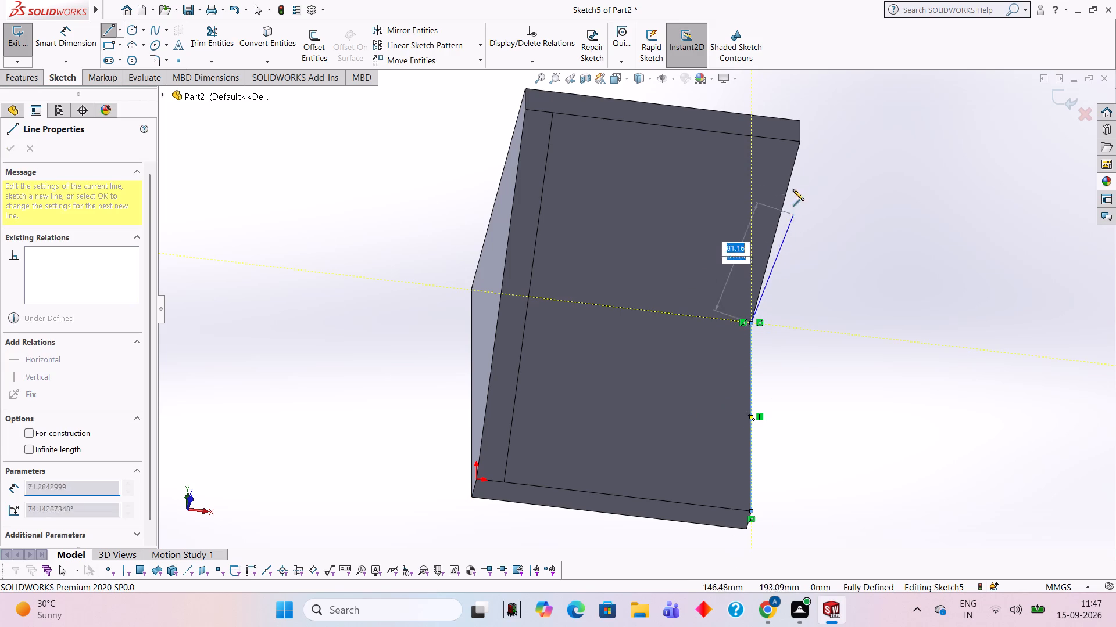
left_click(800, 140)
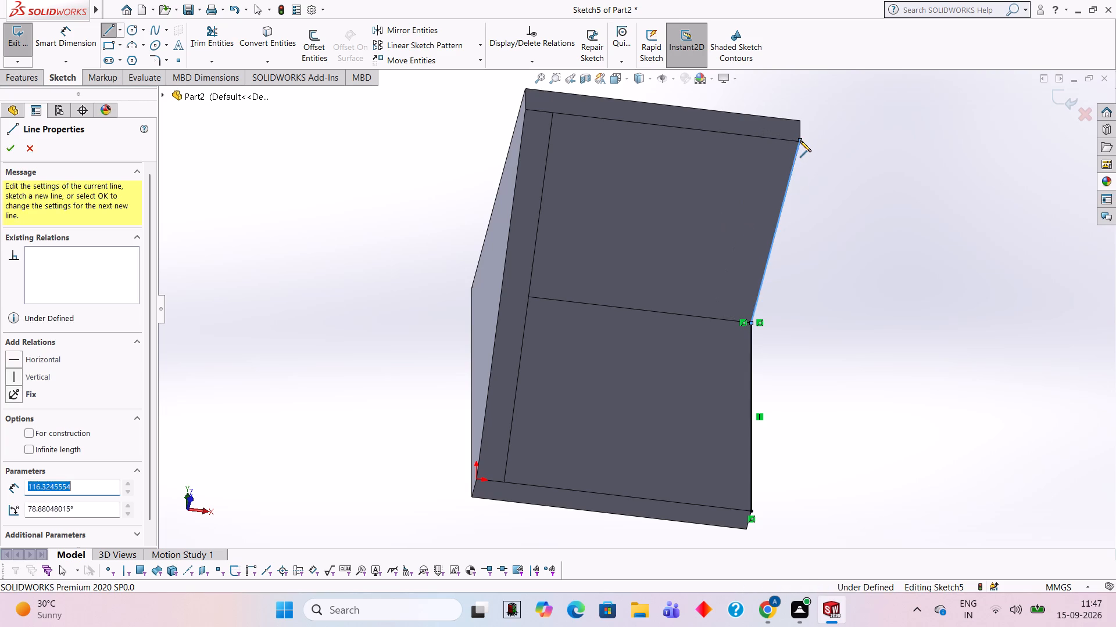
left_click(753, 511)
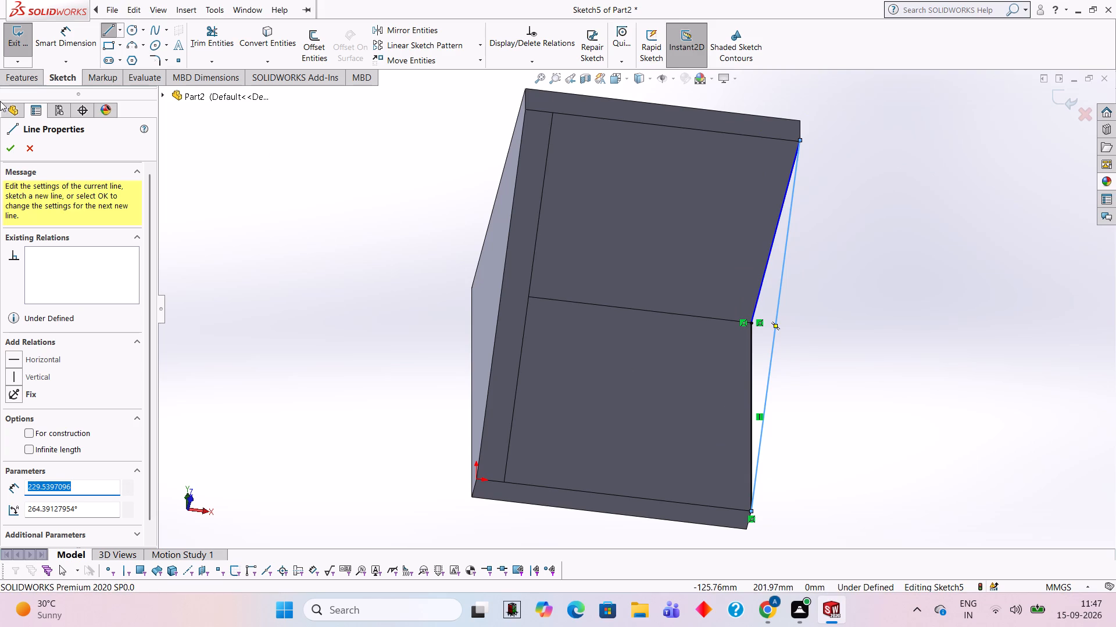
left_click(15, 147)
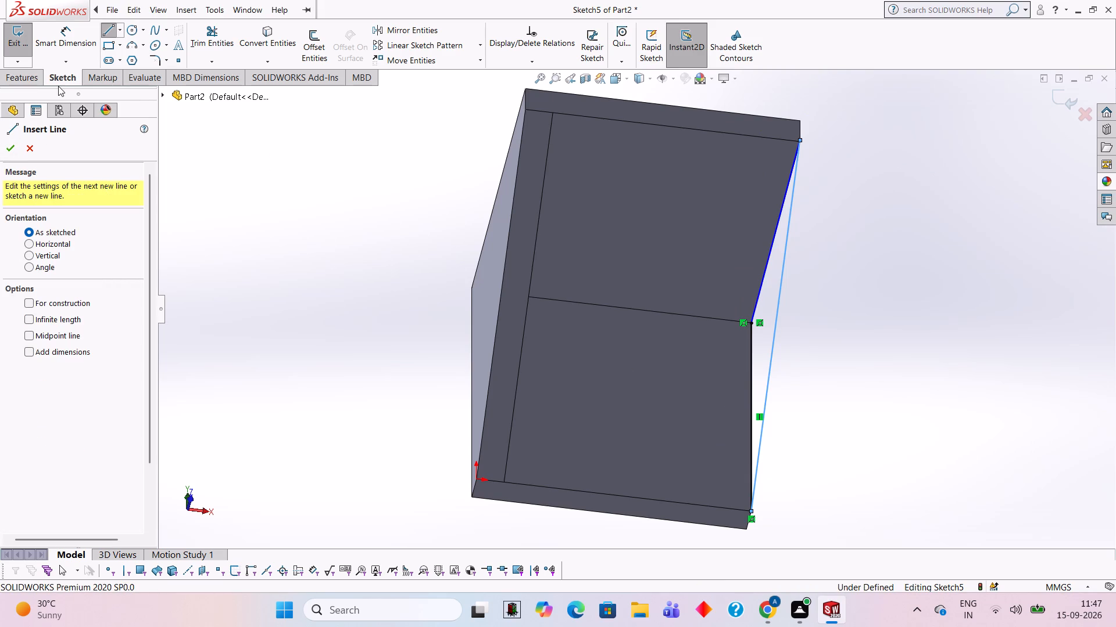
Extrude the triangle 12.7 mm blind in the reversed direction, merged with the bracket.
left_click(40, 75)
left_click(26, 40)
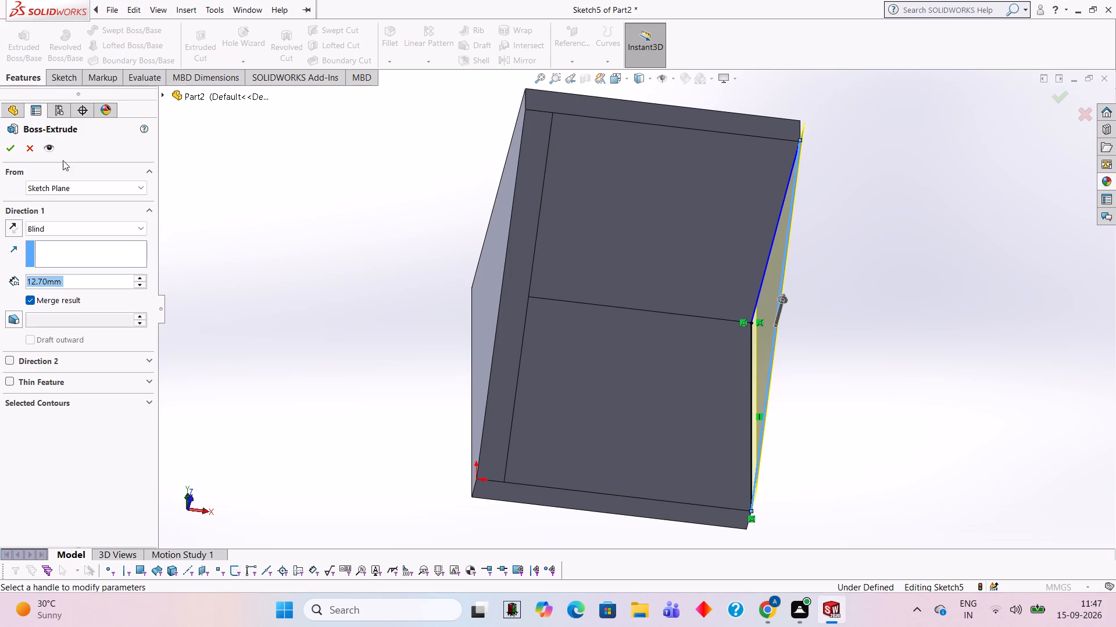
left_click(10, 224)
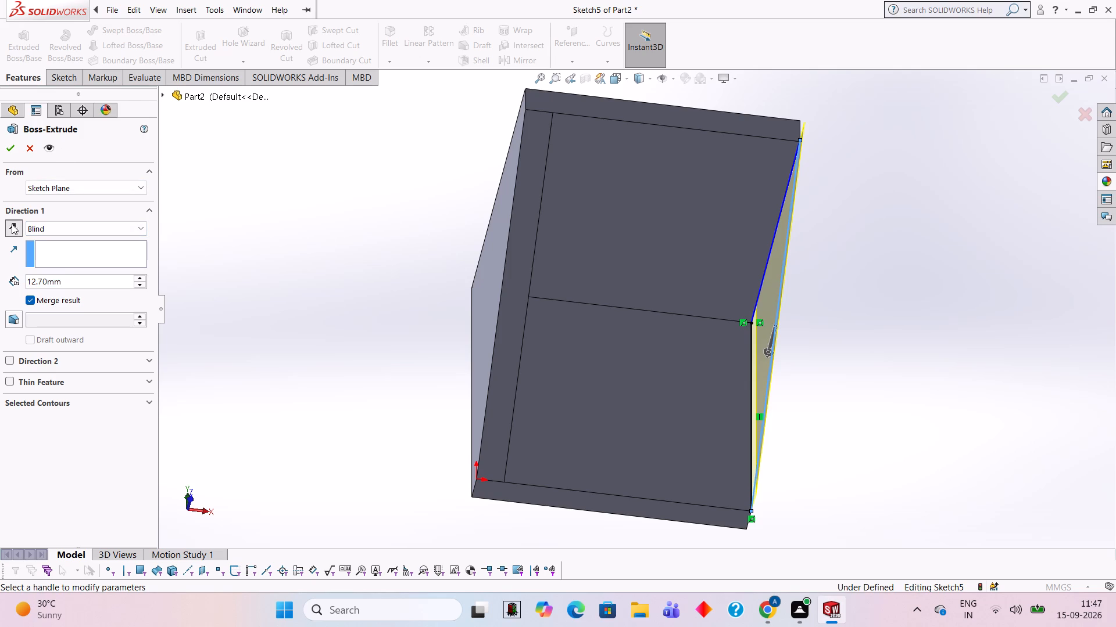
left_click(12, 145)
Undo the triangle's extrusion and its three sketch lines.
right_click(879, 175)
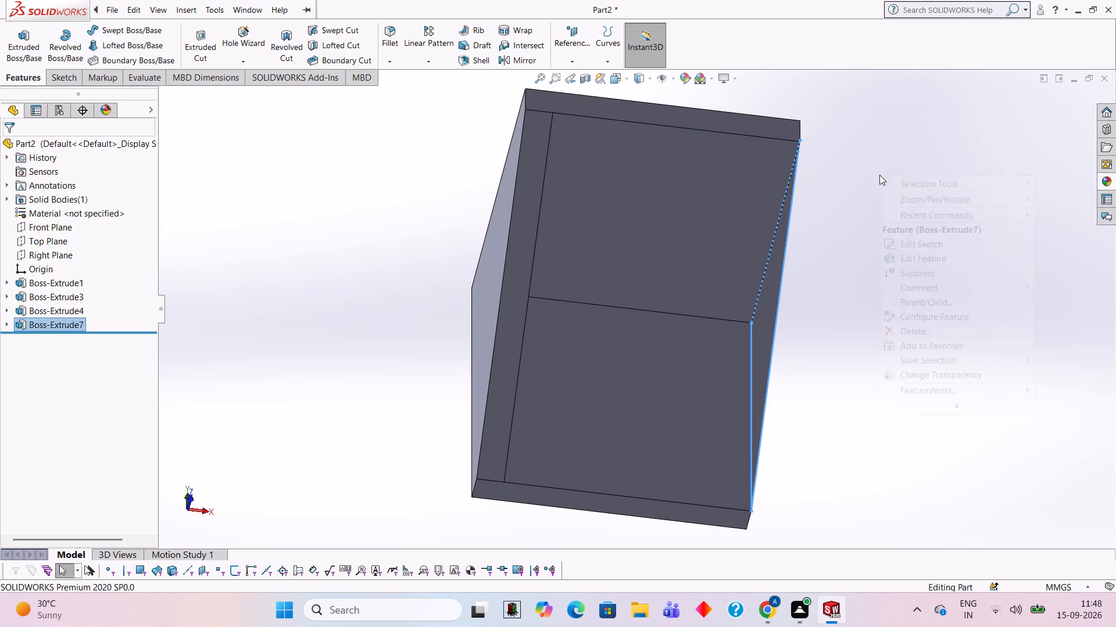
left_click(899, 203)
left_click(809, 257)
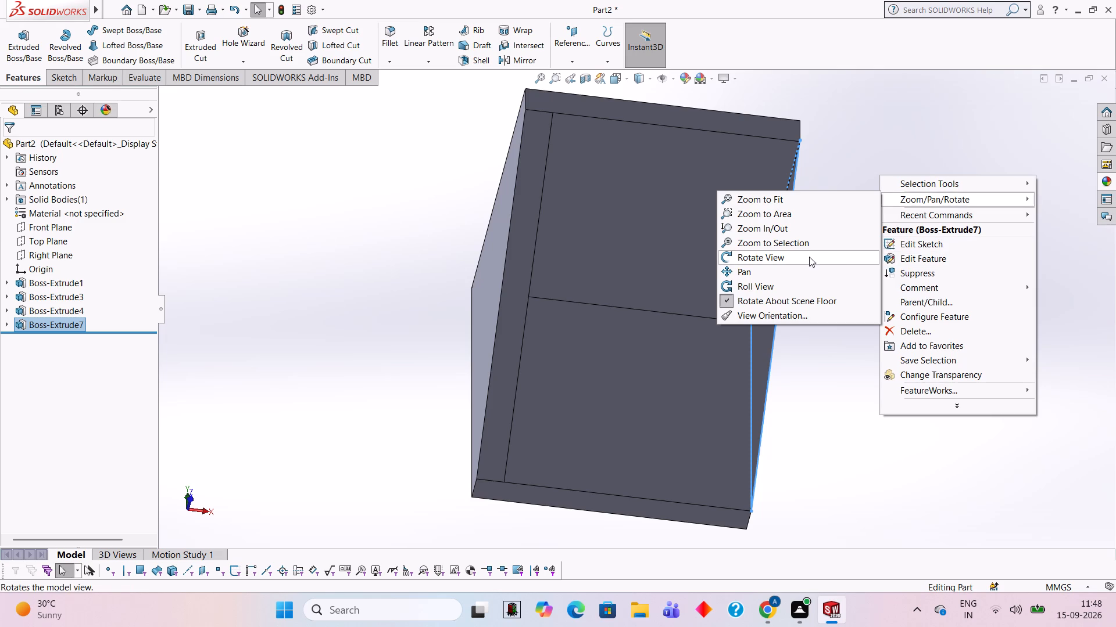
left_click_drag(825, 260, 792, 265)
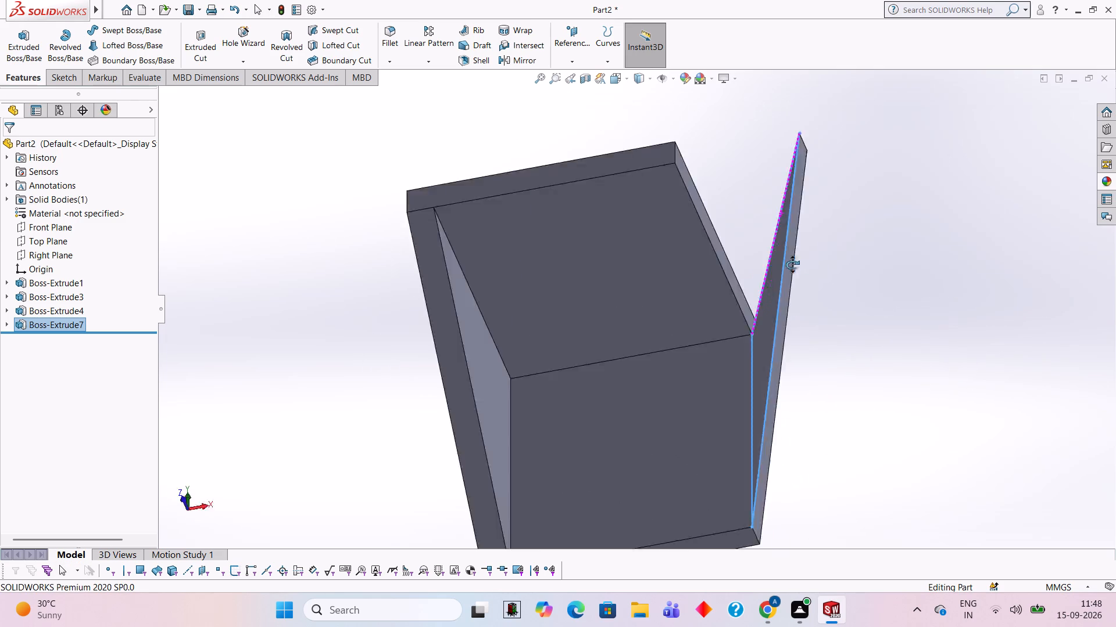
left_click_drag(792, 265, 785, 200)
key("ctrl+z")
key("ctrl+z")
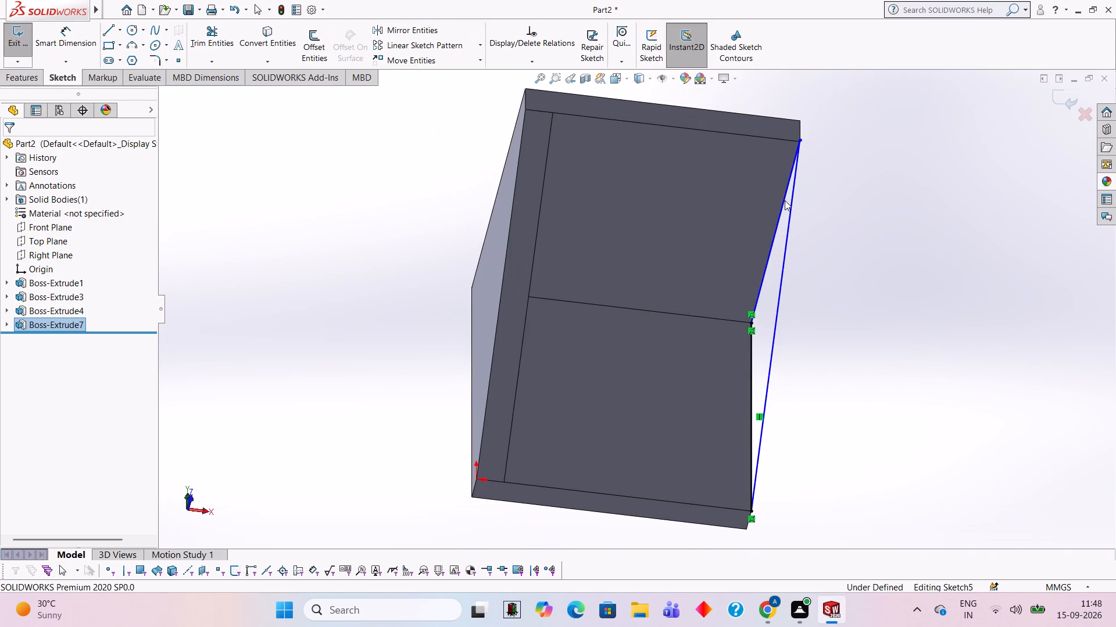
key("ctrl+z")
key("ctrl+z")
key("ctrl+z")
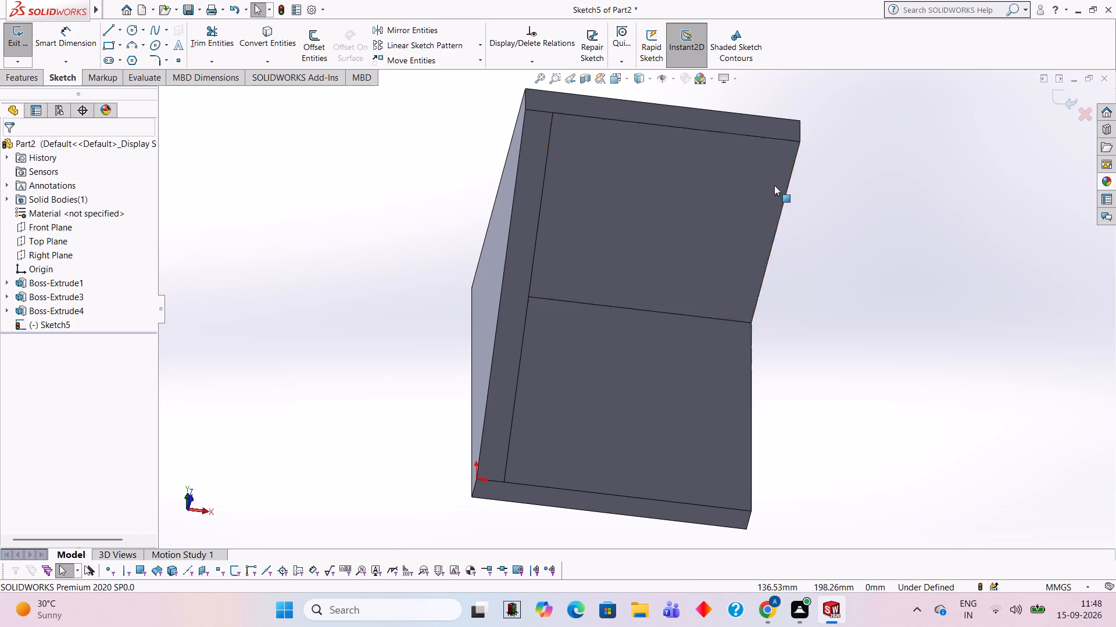
Exit the empty sketch on the vertical plate without adding any line.
right_click_drag(876, 197, 871, 198)
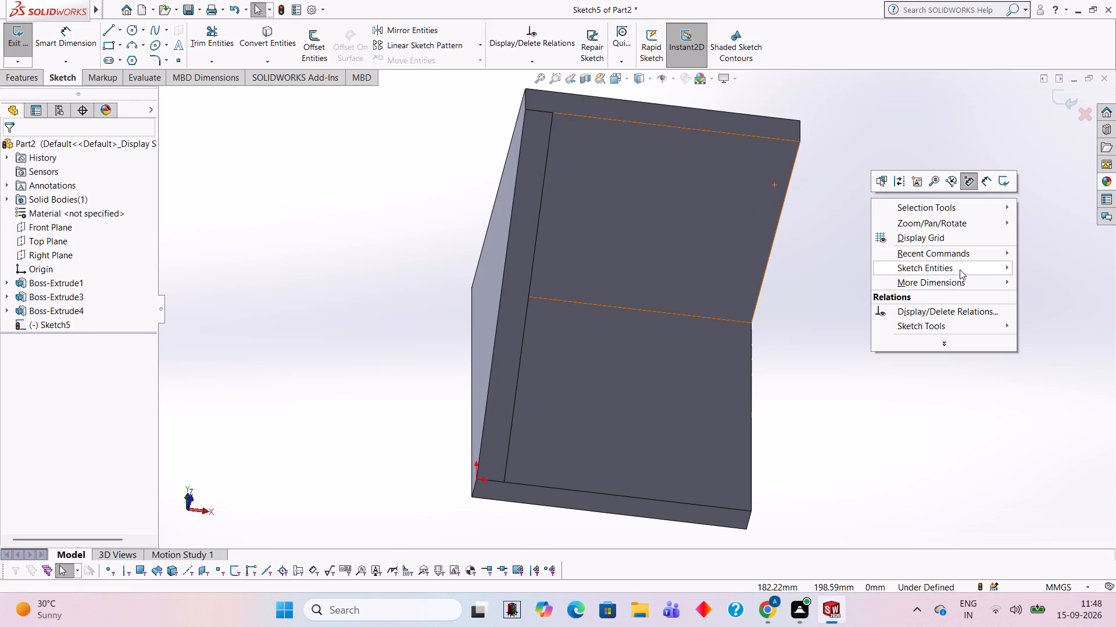
left_click(950, 227)
left_click(771, 267)
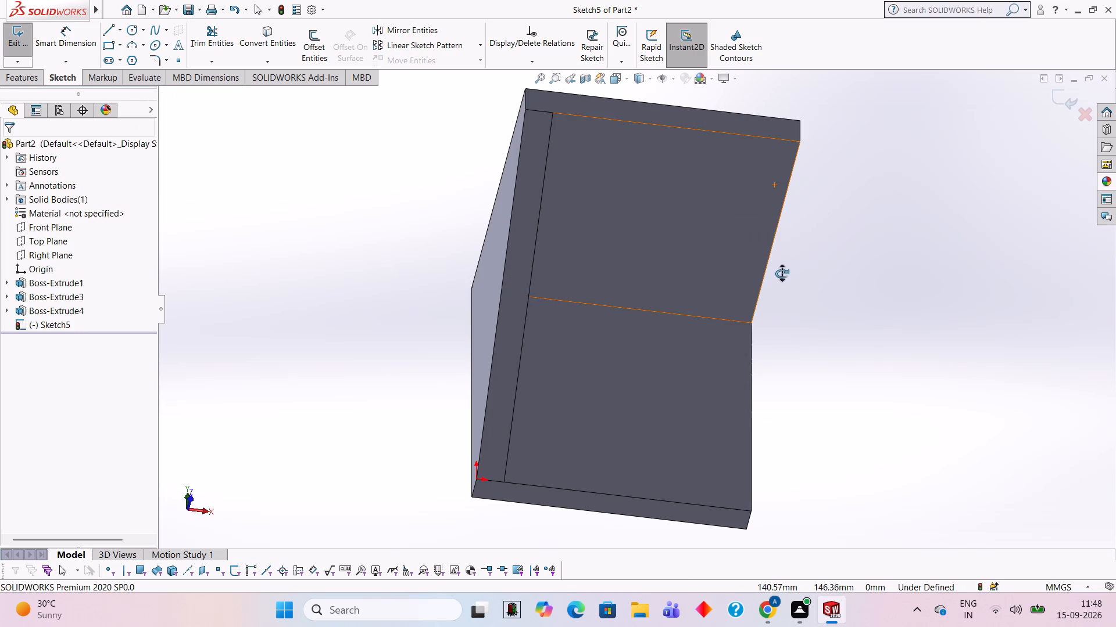
left_click_drag(791, 280, 713, 406)
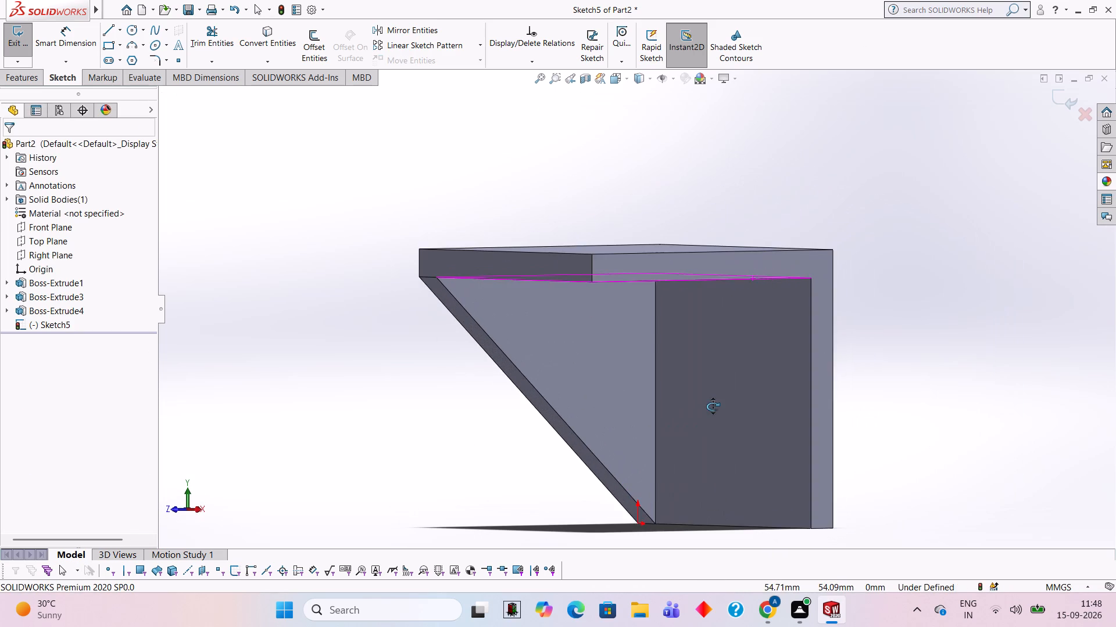
left_click_drag(713, 406, 714, 406)
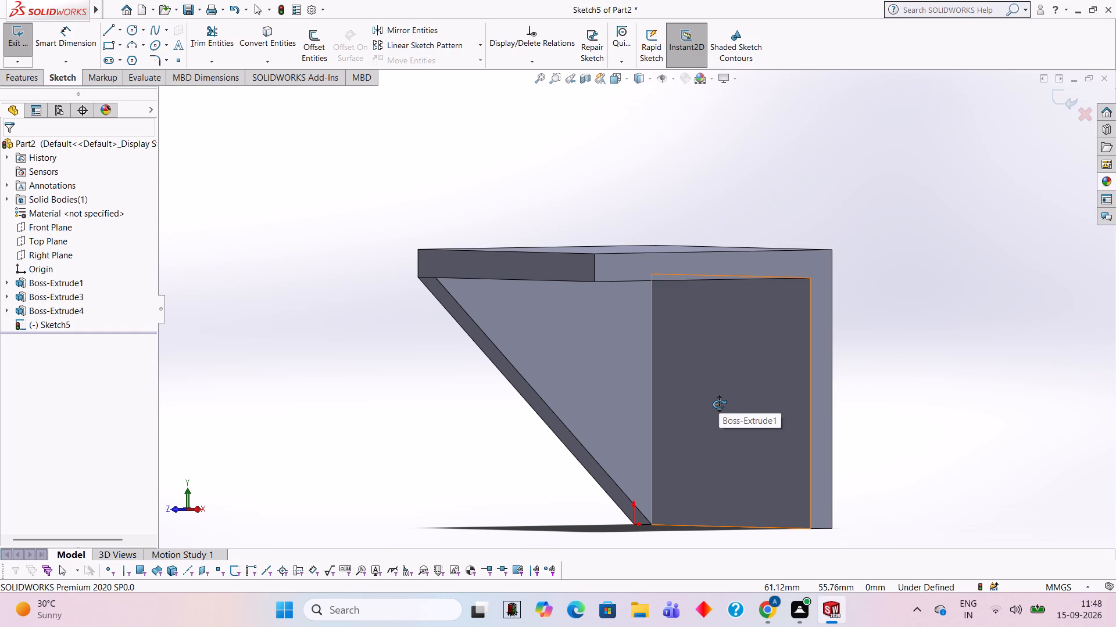
scroll(719, 398, "up", 1)
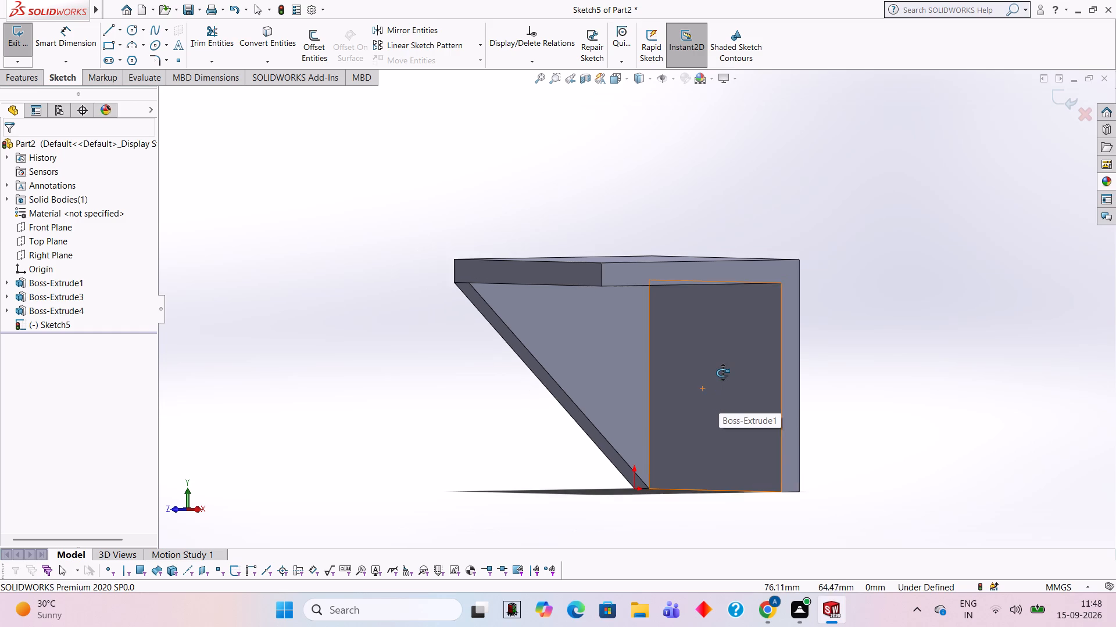
scroll(722, 373, "down", 1)
scroll(723, 370, "up", 1)
key("Escape")
key("Escape")
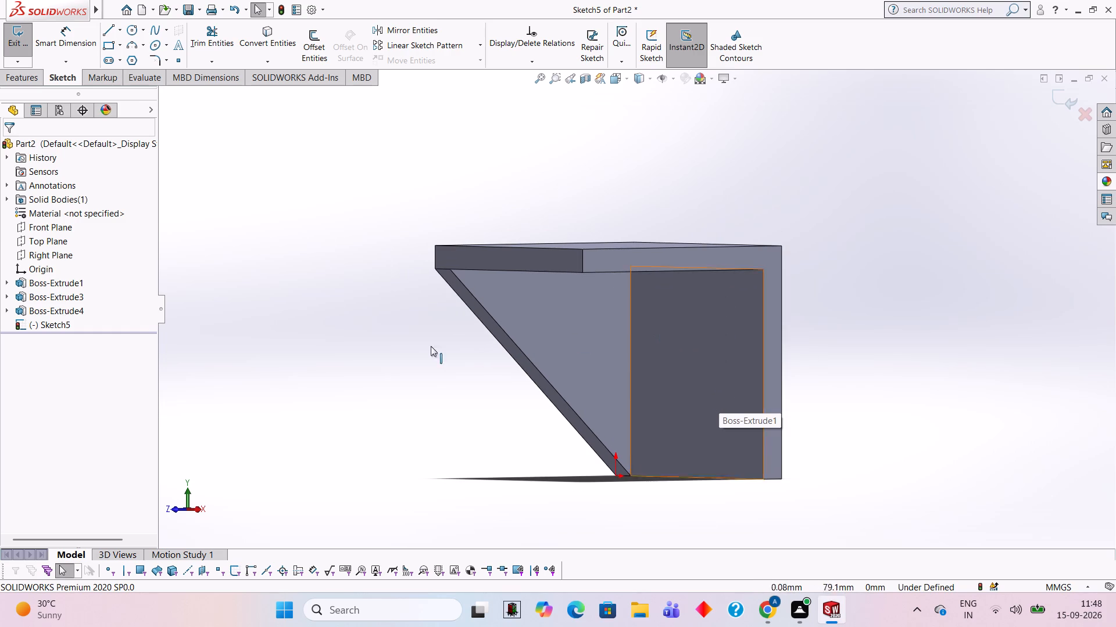
left_click(111, 31)
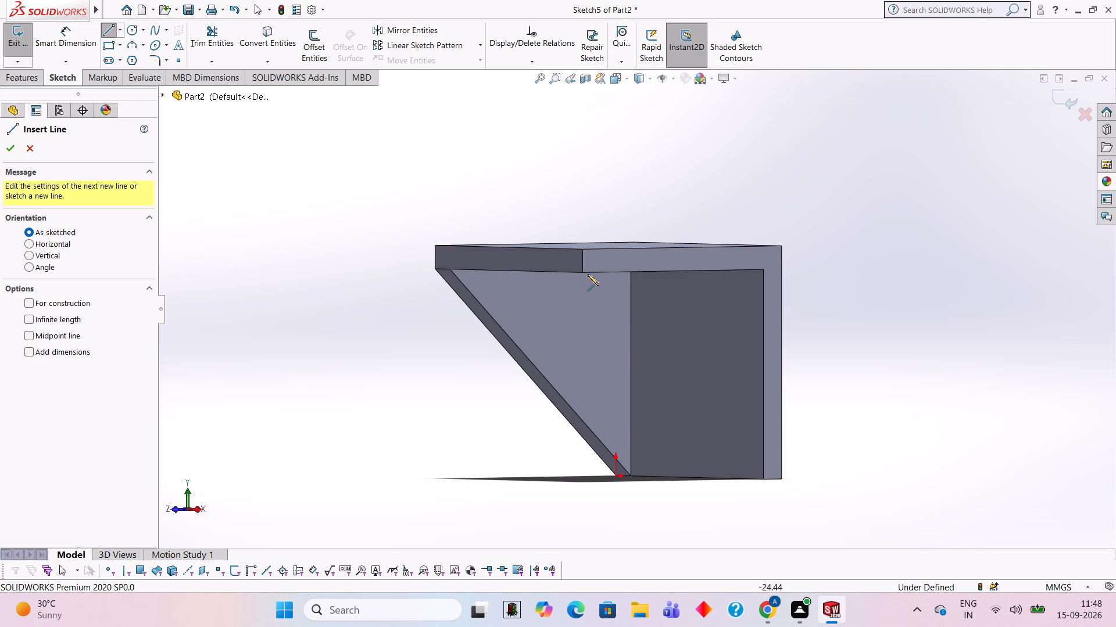
left_click(1060, 96)
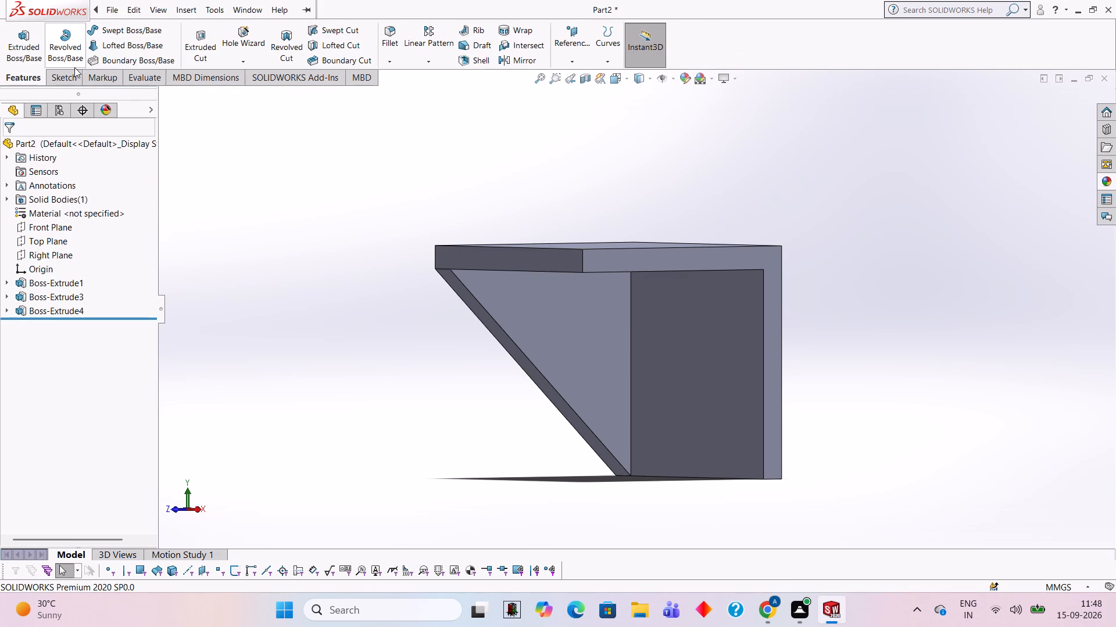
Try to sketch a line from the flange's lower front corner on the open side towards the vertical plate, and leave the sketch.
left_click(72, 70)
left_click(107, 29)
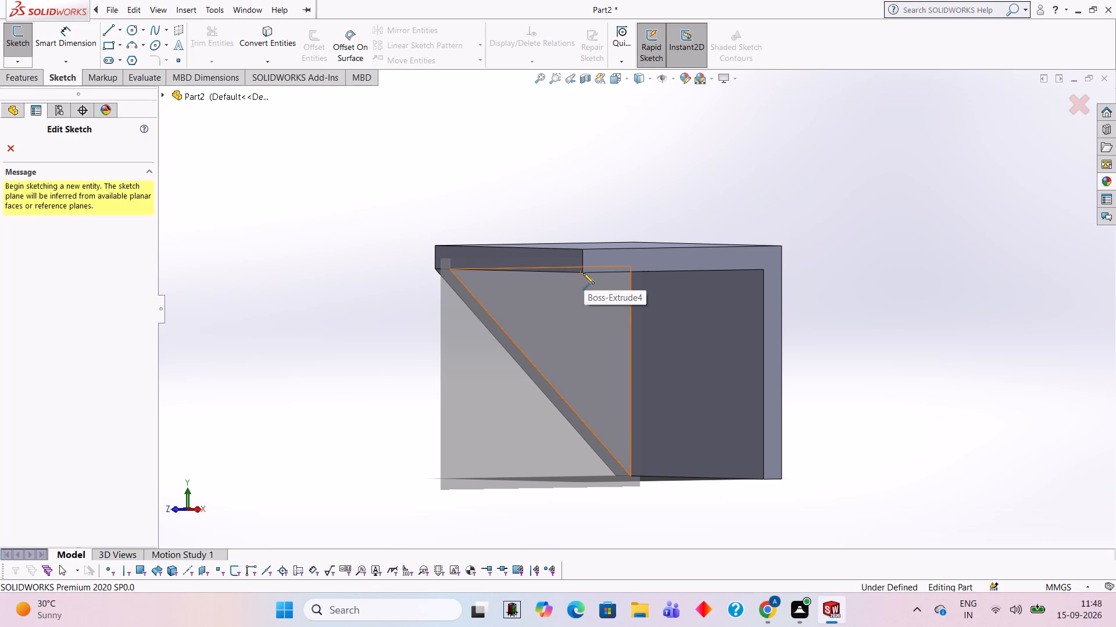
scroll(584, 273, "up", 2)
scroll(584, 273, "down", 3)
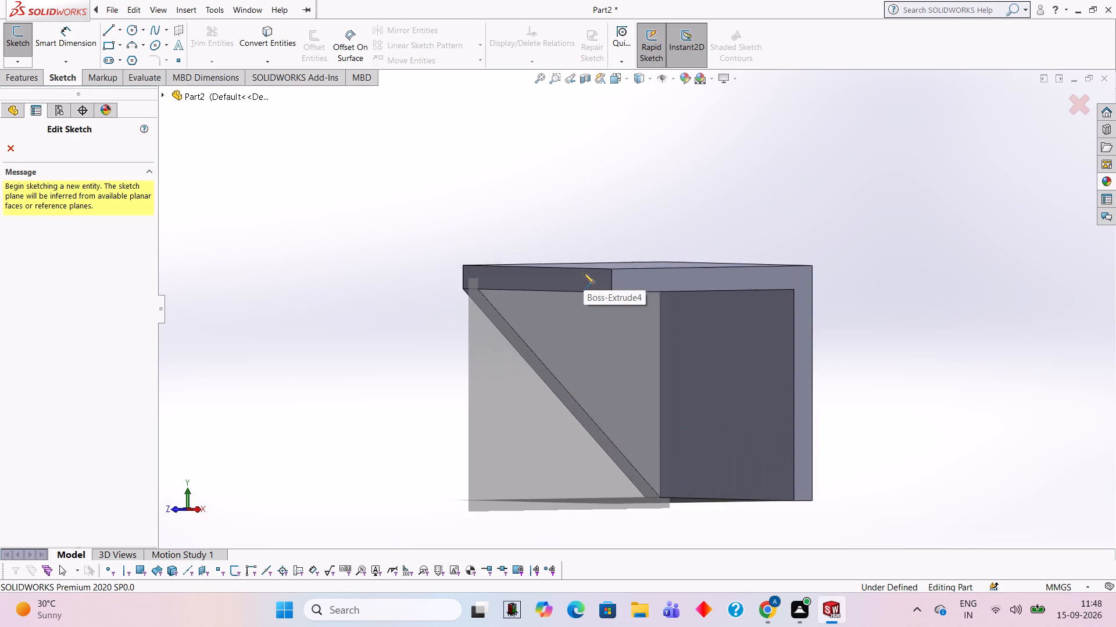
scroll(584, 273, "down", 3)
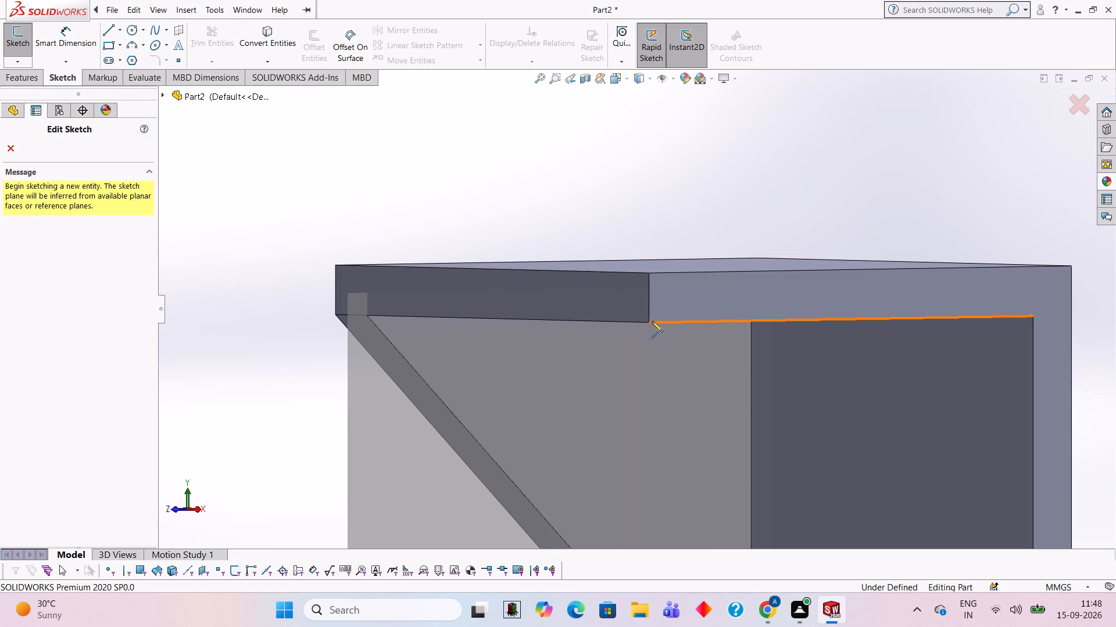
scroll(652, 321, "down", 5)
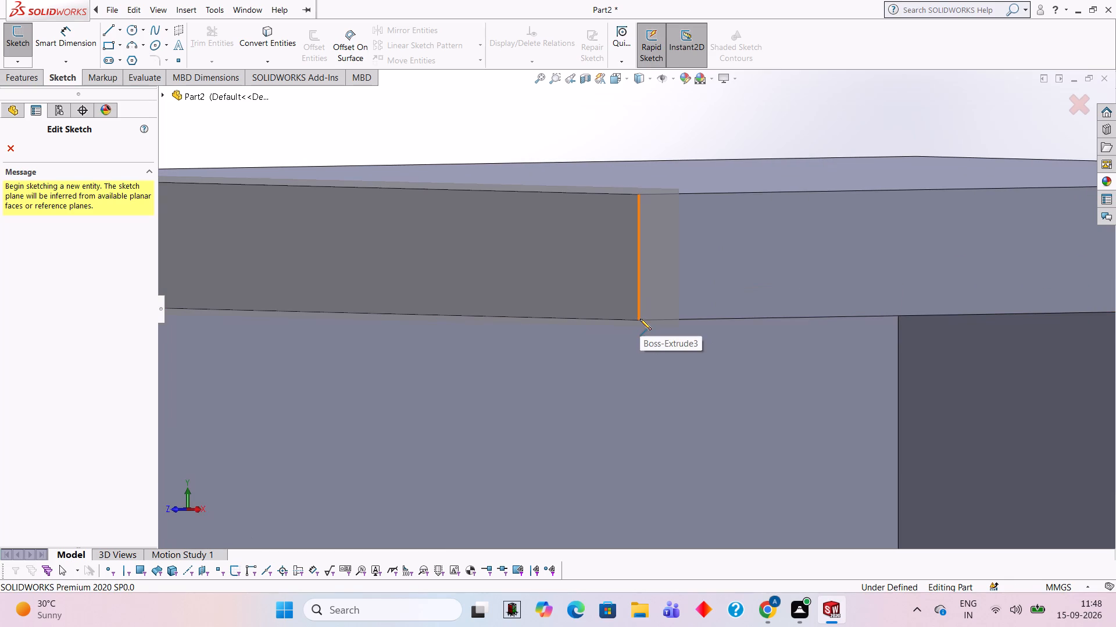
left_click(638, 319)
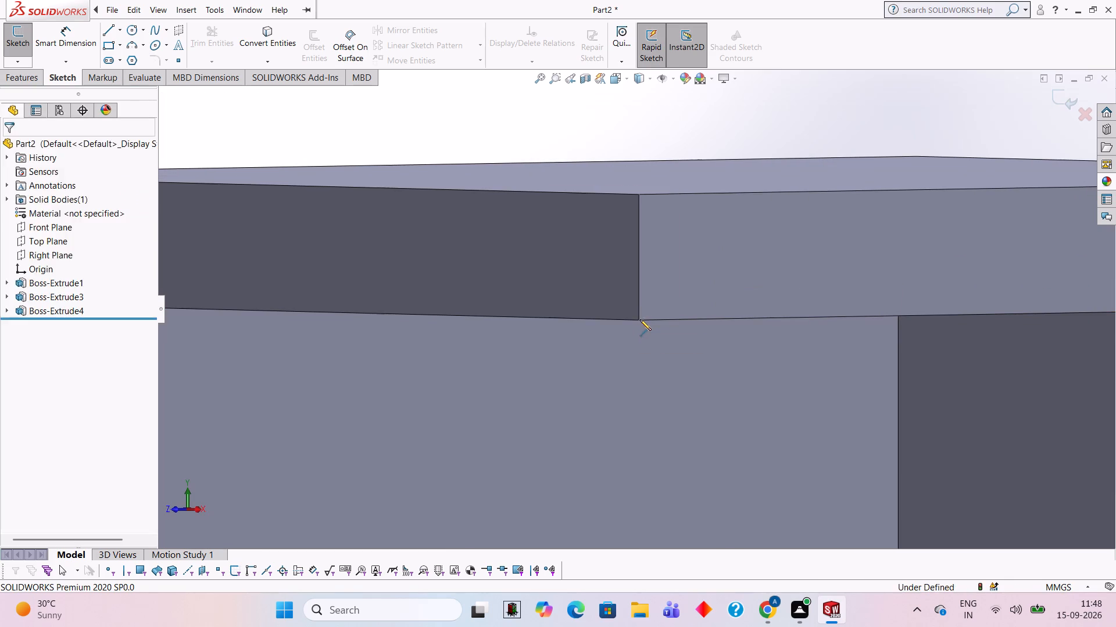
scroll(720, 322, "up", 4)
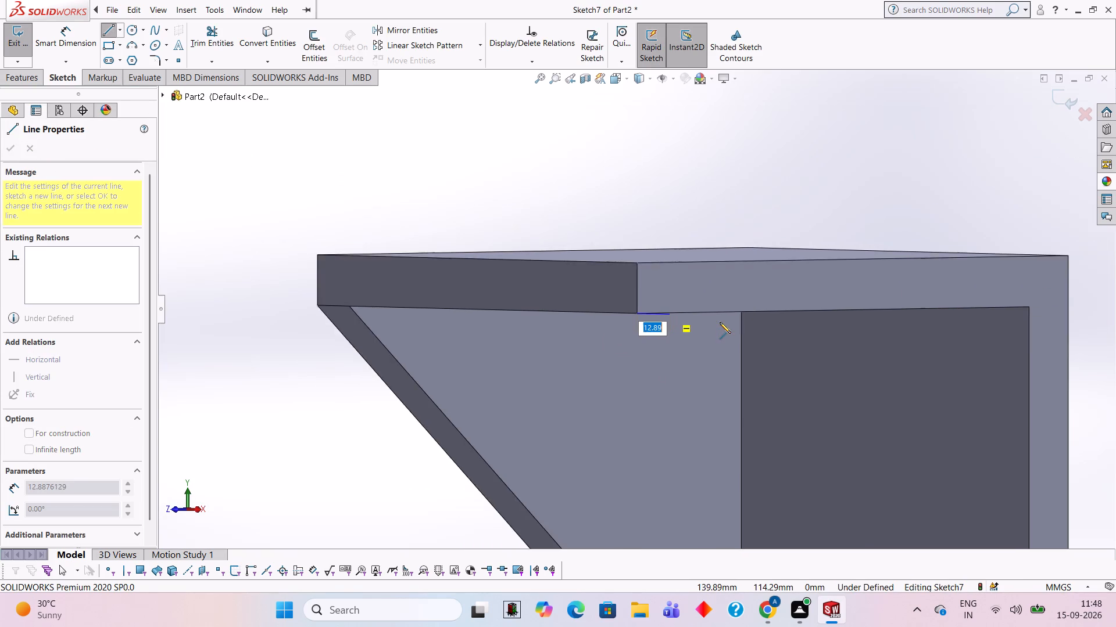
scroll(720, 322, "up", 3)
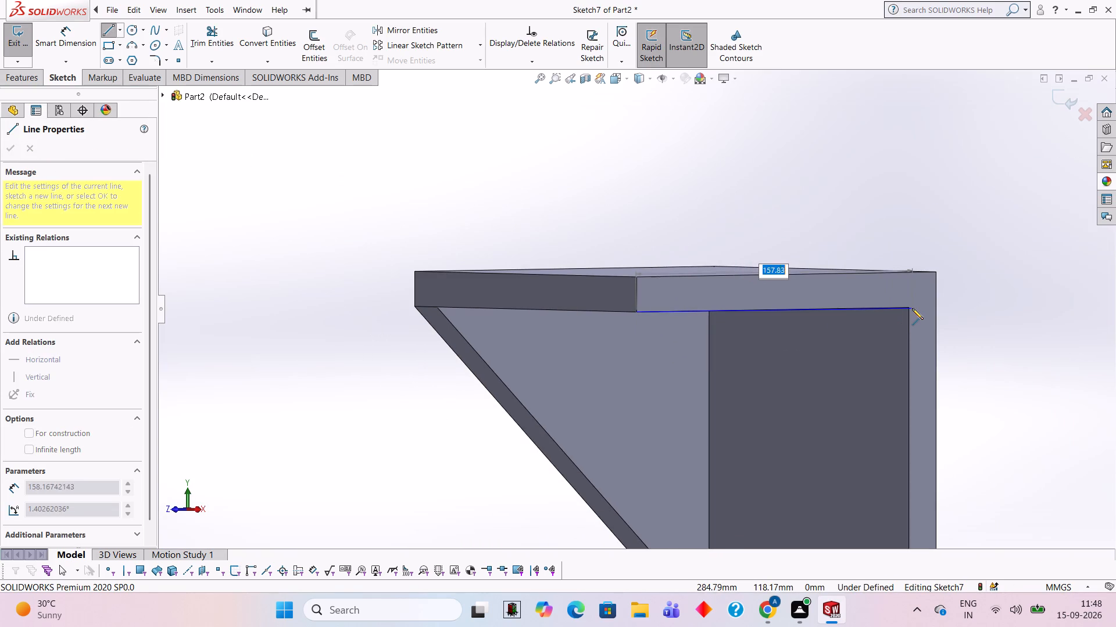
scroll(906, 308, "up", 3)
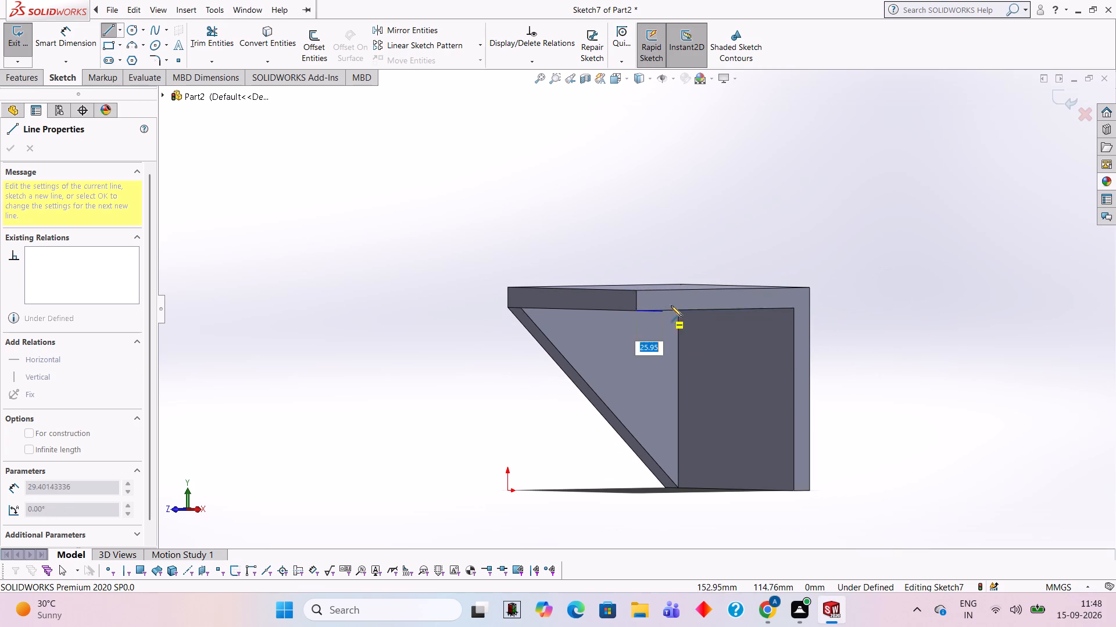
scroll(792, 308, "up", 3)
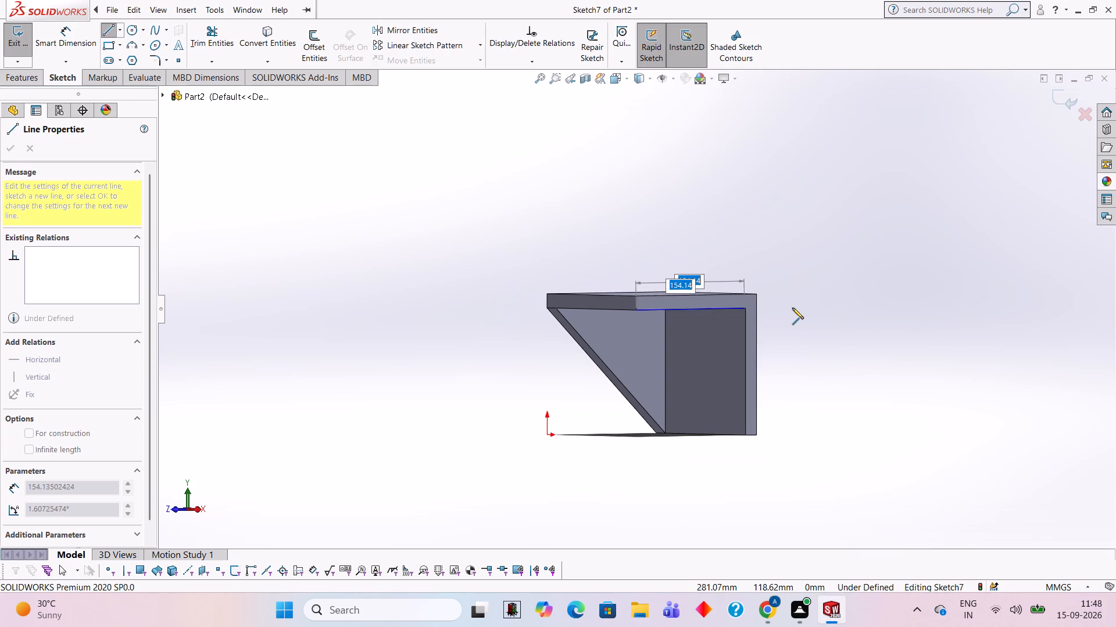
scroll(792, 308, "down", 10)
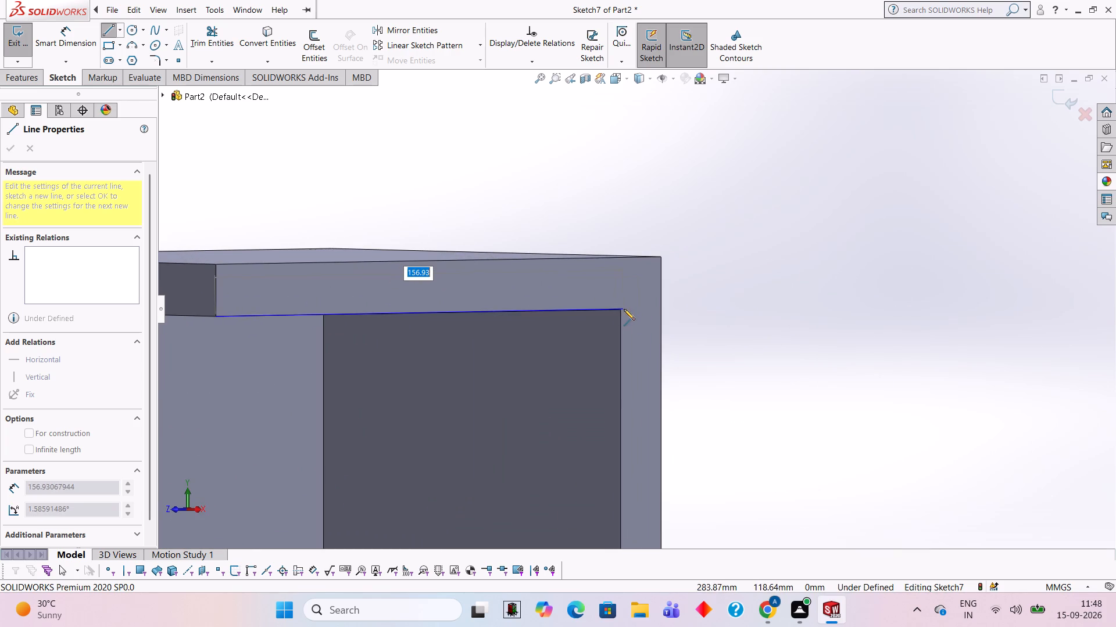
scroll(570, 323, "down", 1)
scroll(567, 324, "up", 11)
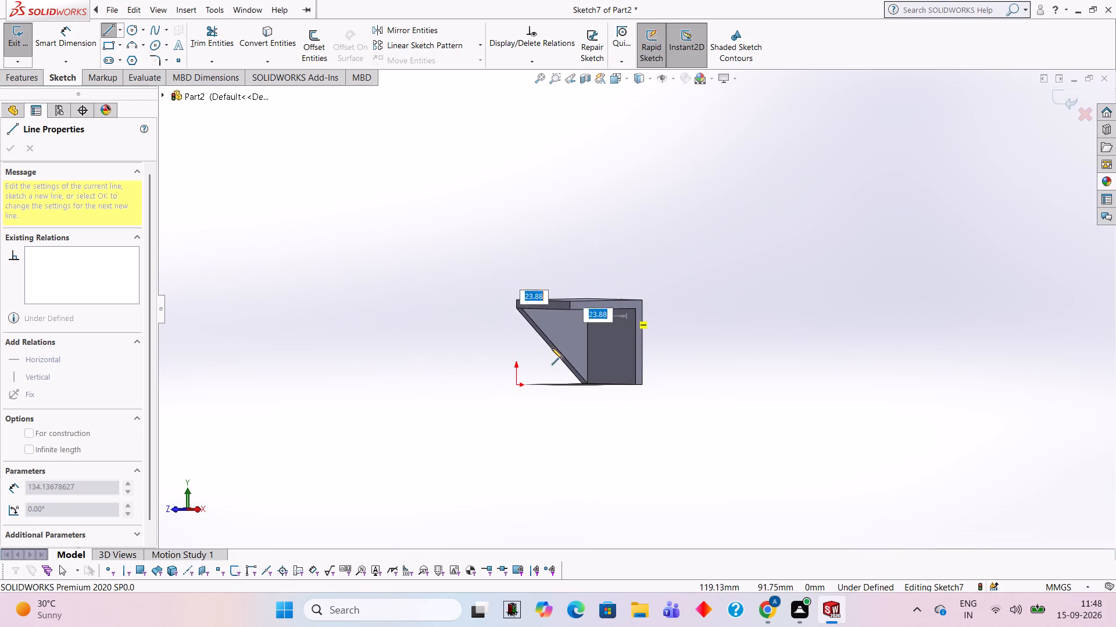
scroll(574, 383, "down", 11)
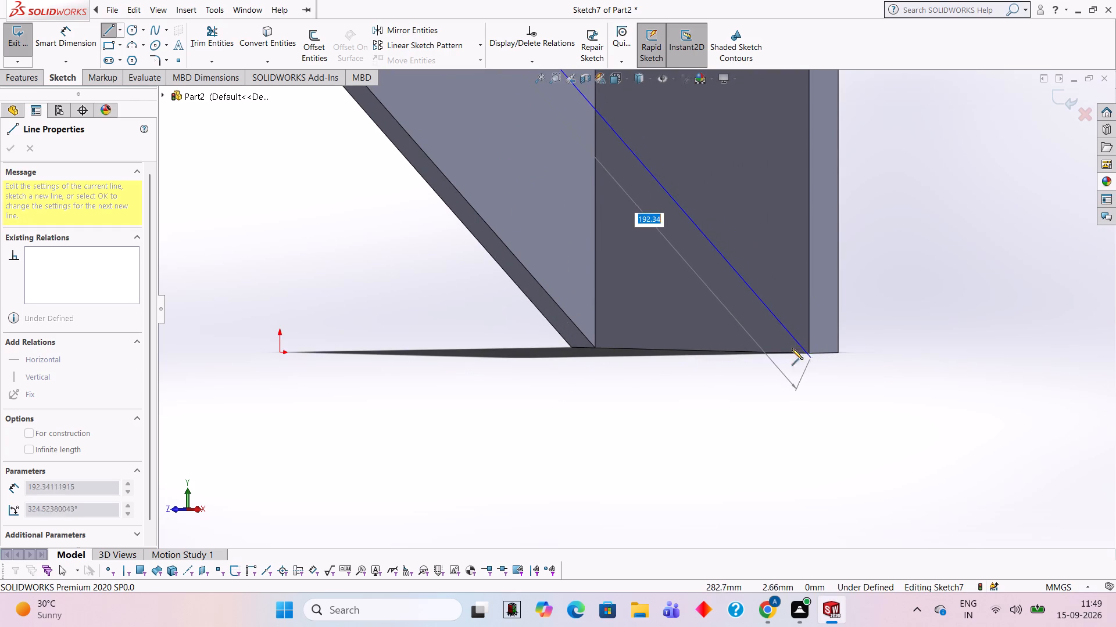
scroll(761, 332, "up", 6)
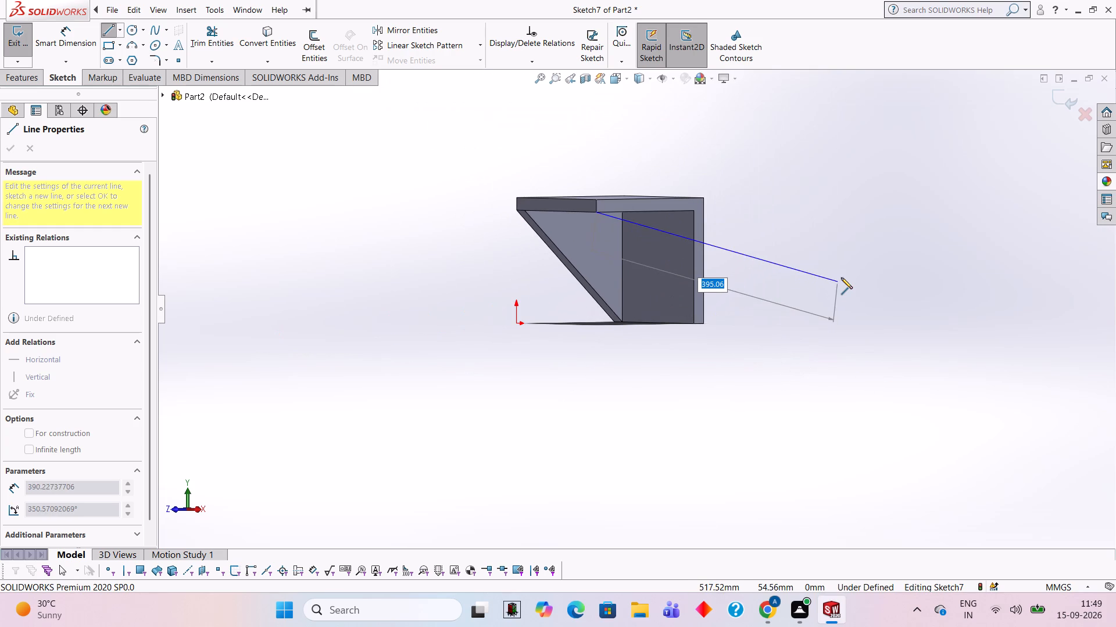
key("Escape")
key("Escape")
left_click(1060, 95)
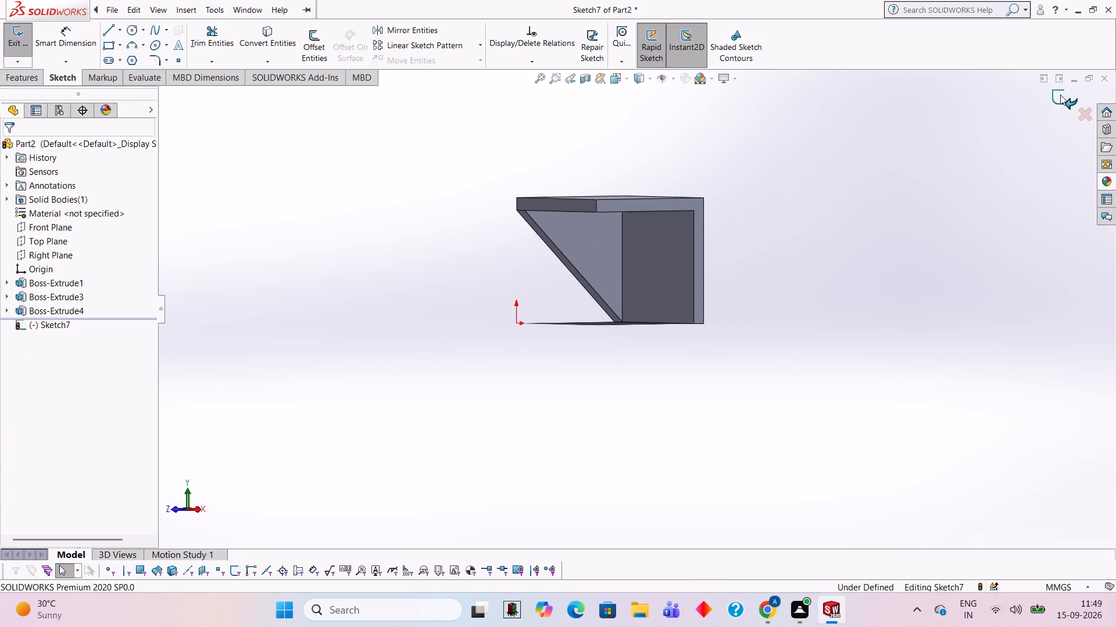
Sketch a closed triangle on the open L-shaped side face, joining the plate's bottom inner corner, the inside corner 114.3 mm above and the flange's lower front corner.
left_click(695, 204)
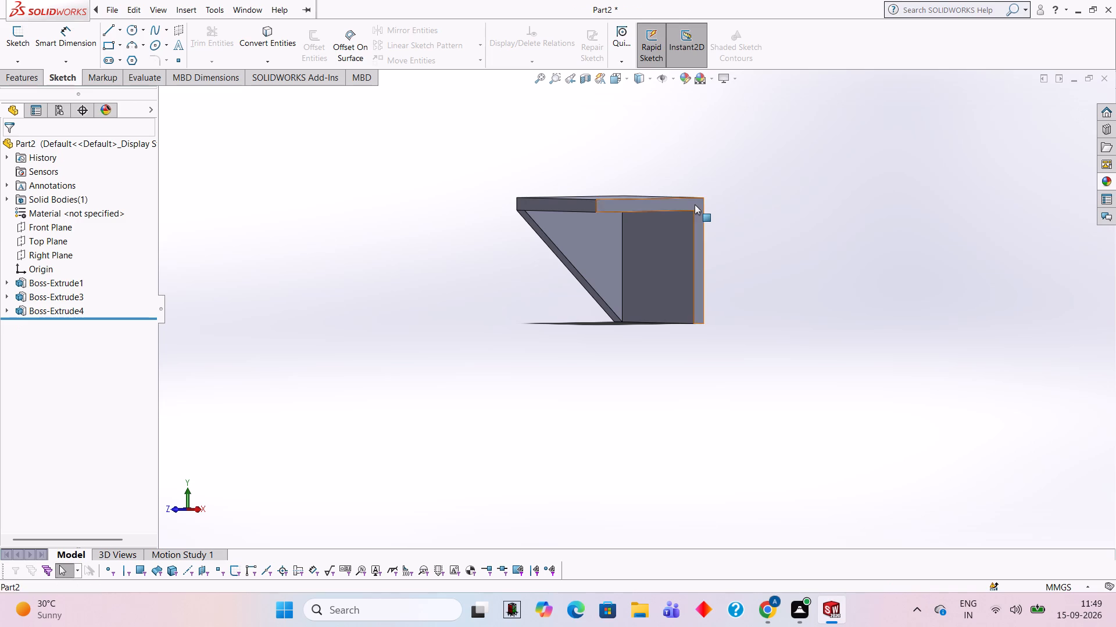
left_click(745, 171)
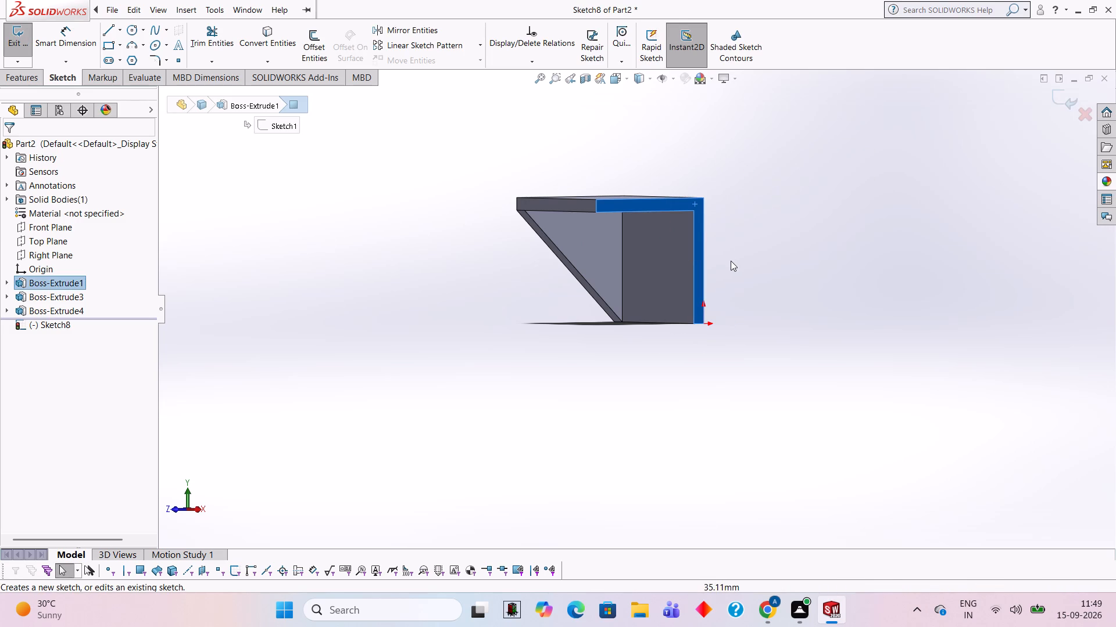
key("ctrl+8")
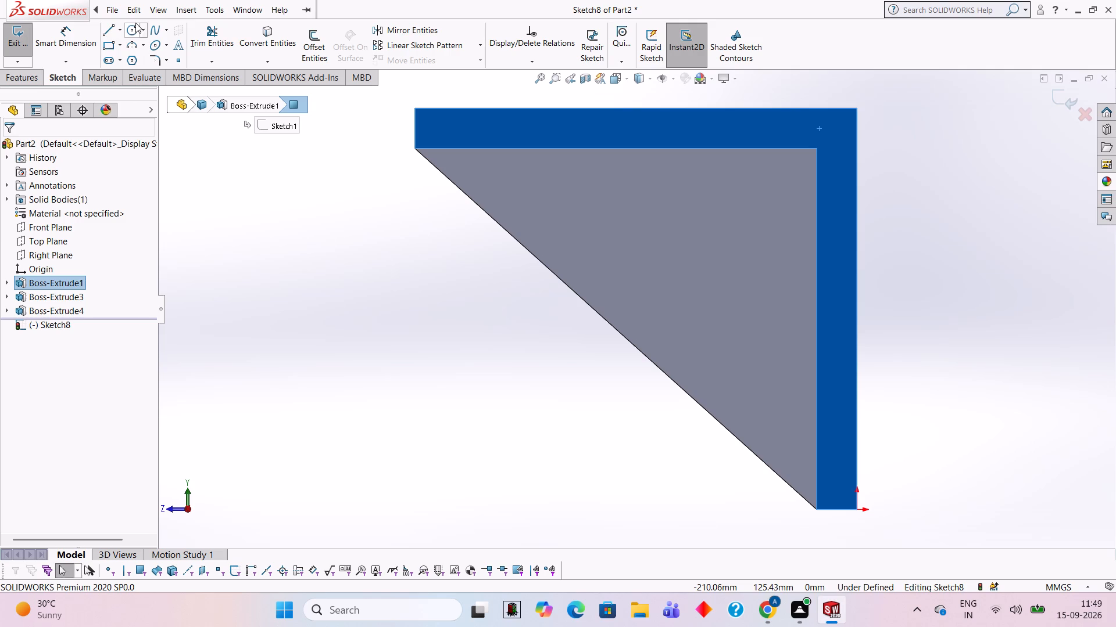
left_click(105, 25)
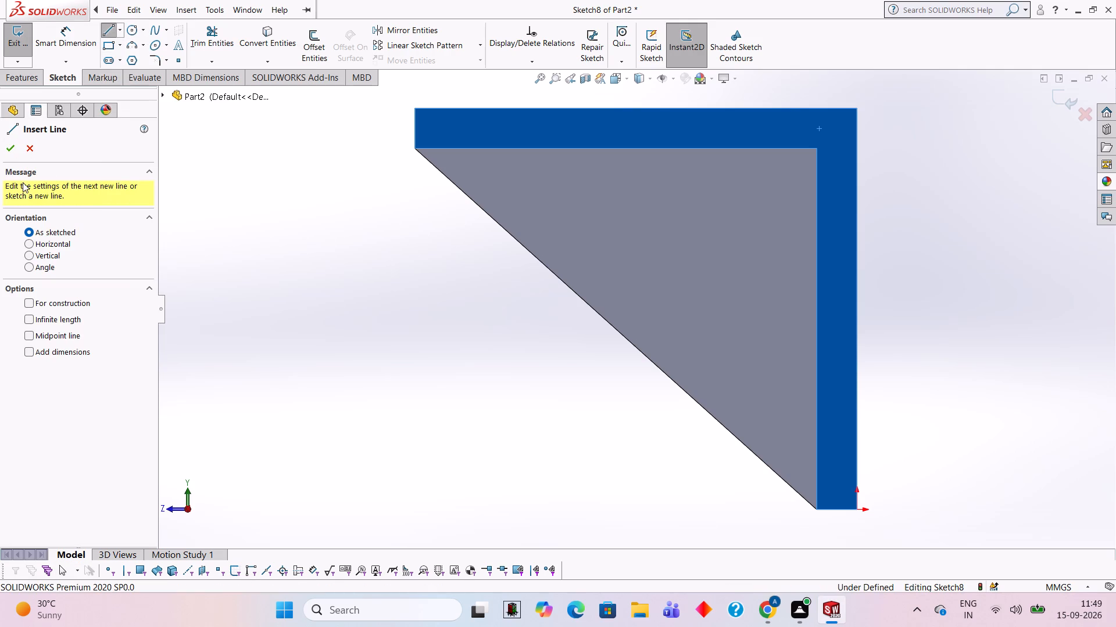
key("Escape")
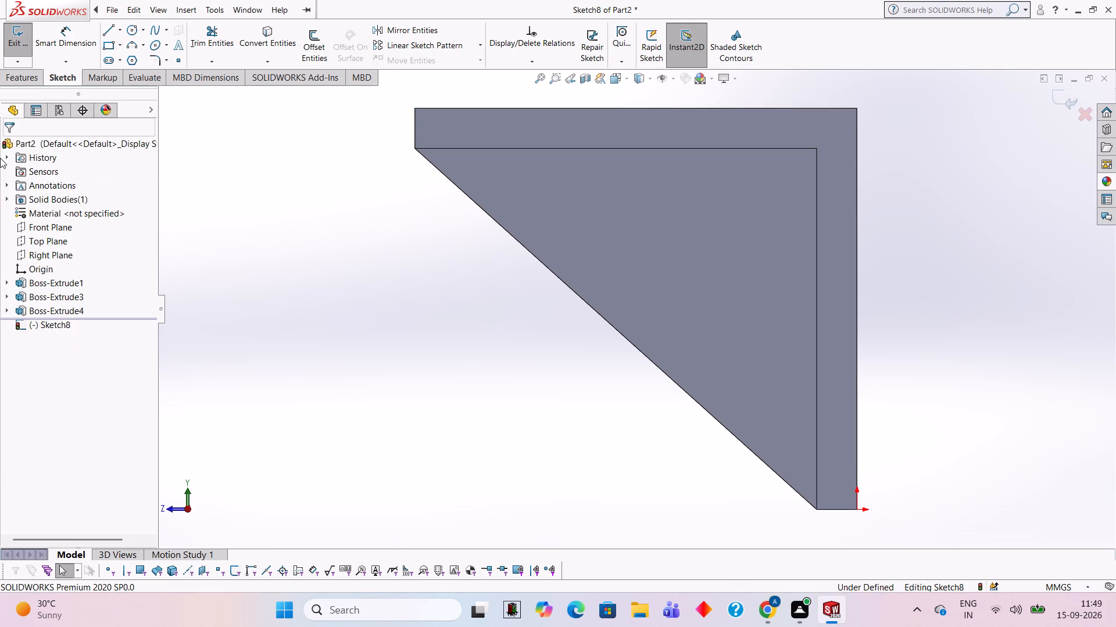
left_click(107, 30)
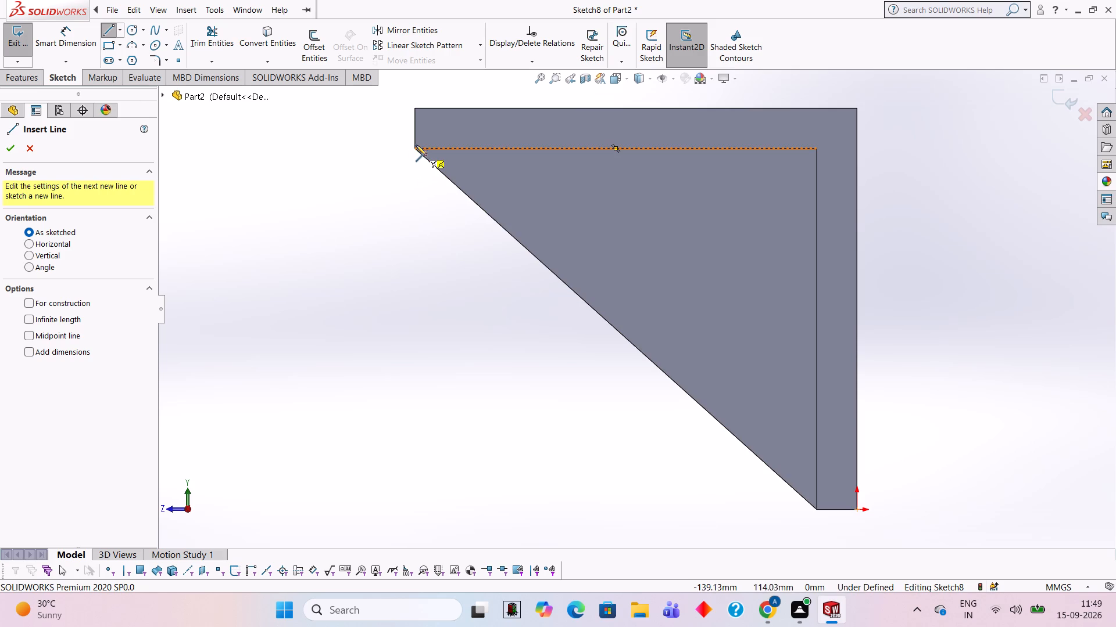
left_click(817, 511)
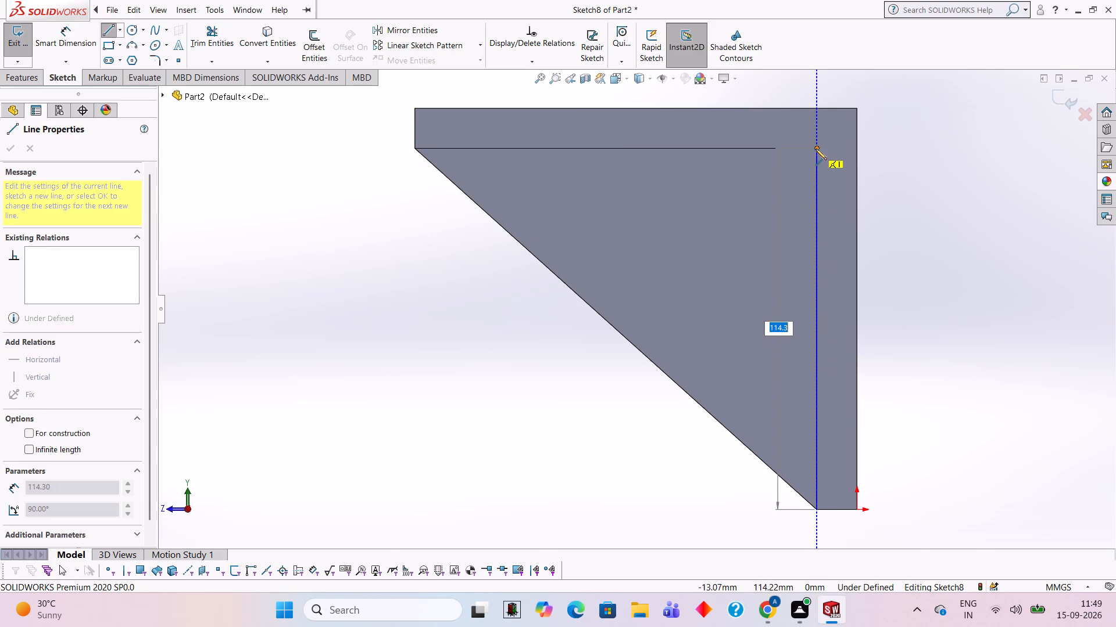
left_click(815, 149)
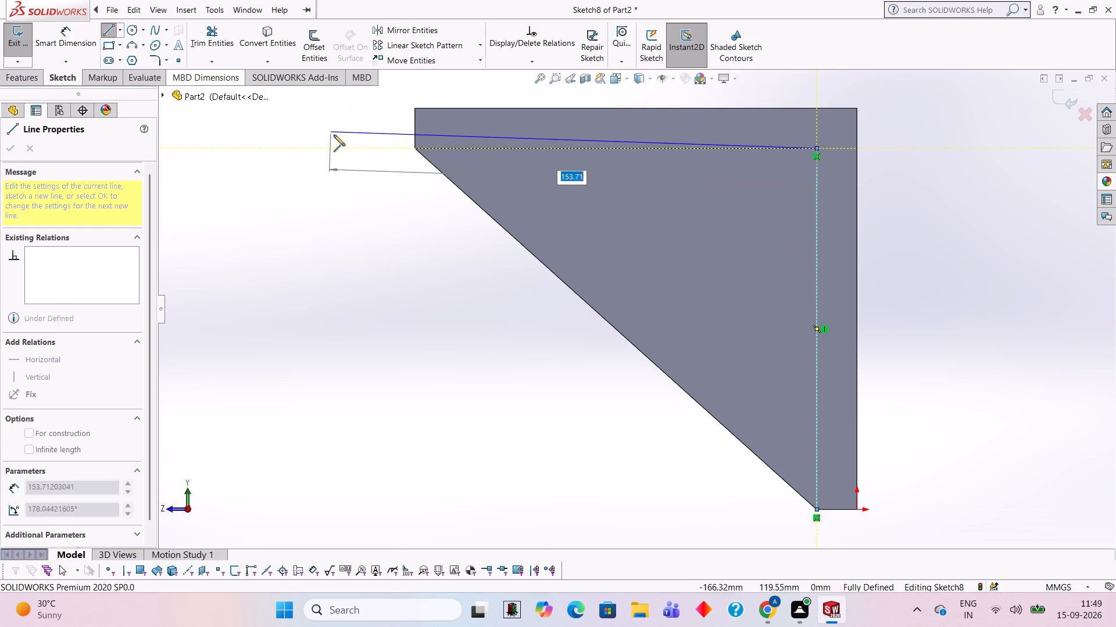
left_click(414, 148)
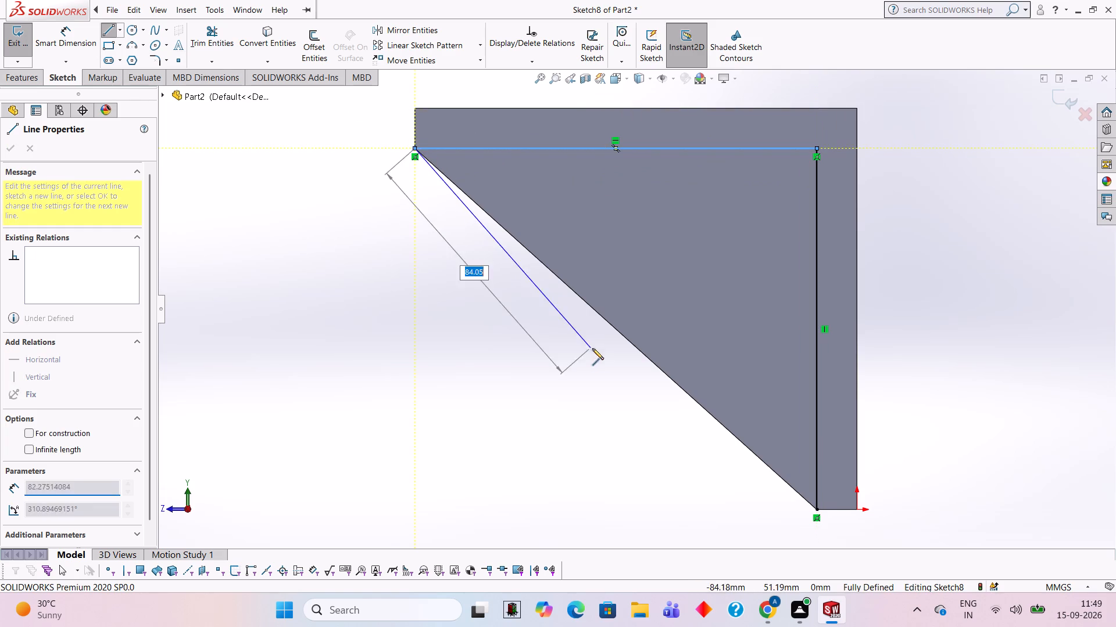
left_click(818, 507)
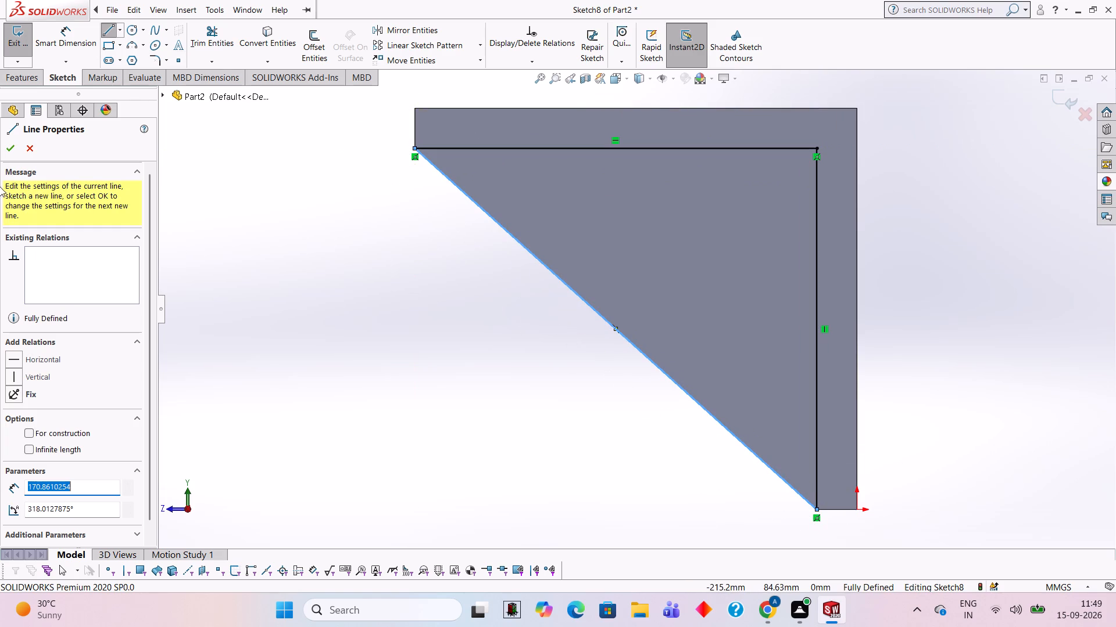
left_click(8, 154)
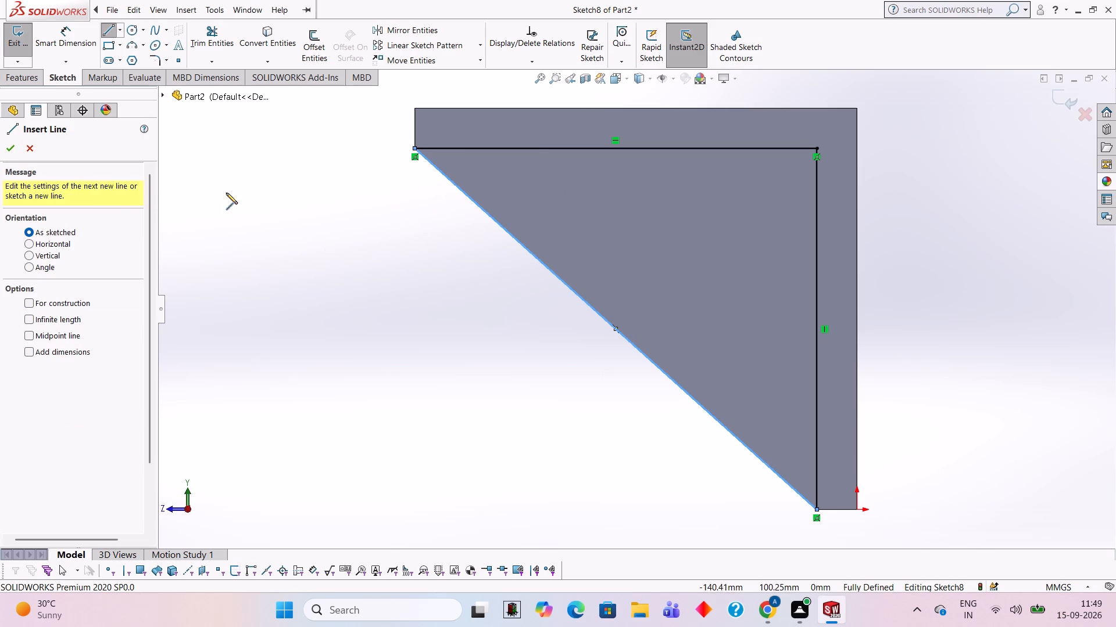
Extrude the triangle 12.7 mm blind in the reversed direction, inward from the side face, merged with the bracket.
left_click(27, 80)
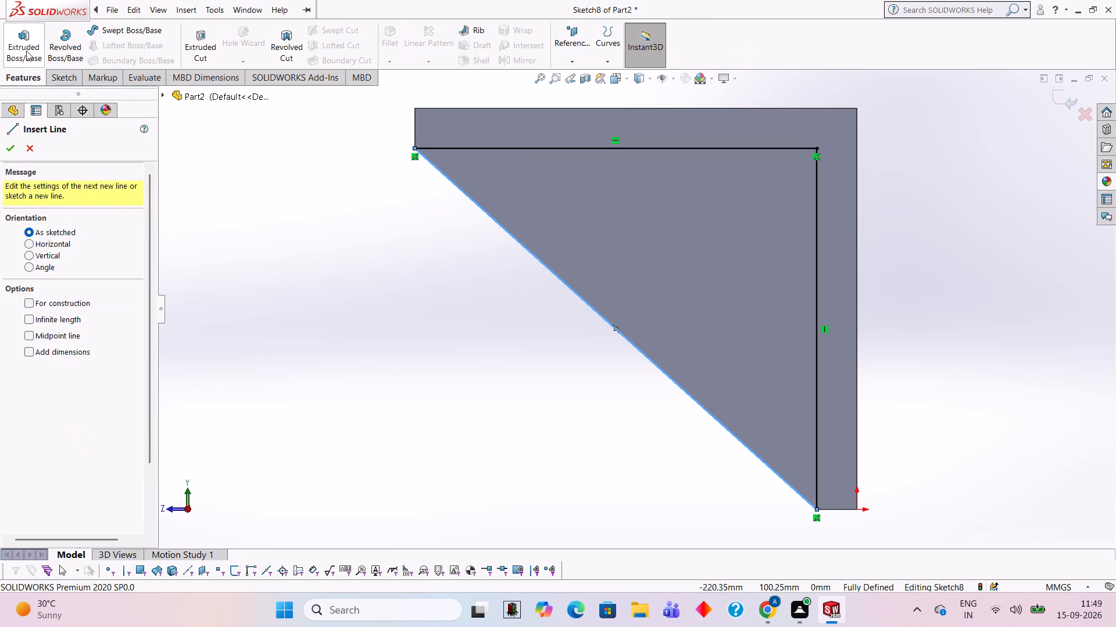
left_click(26, 51)
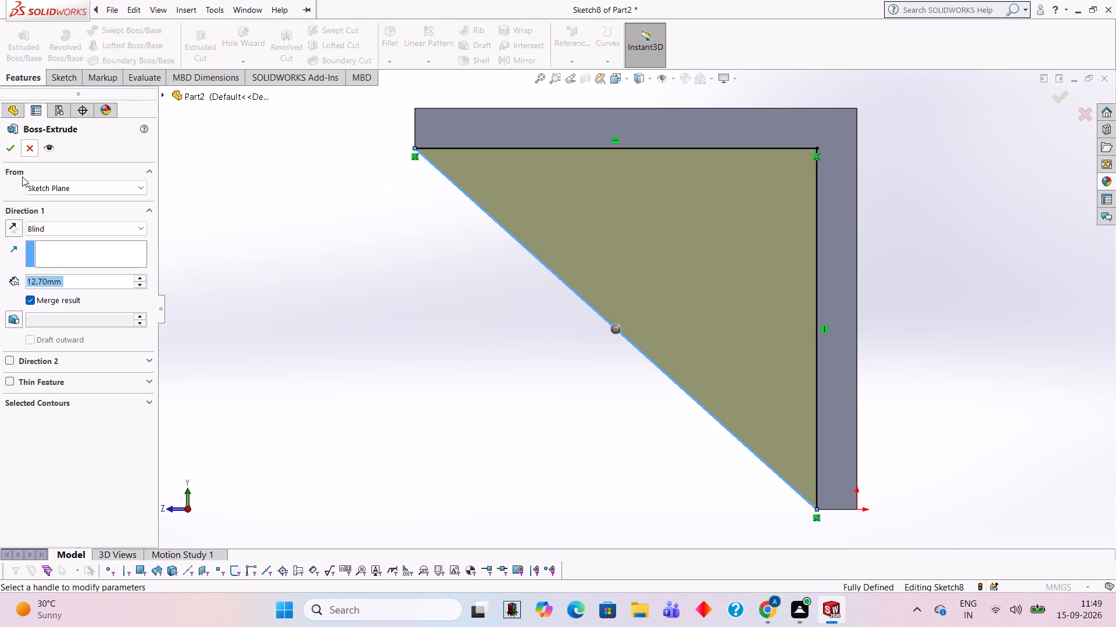
left_click(15, 225)
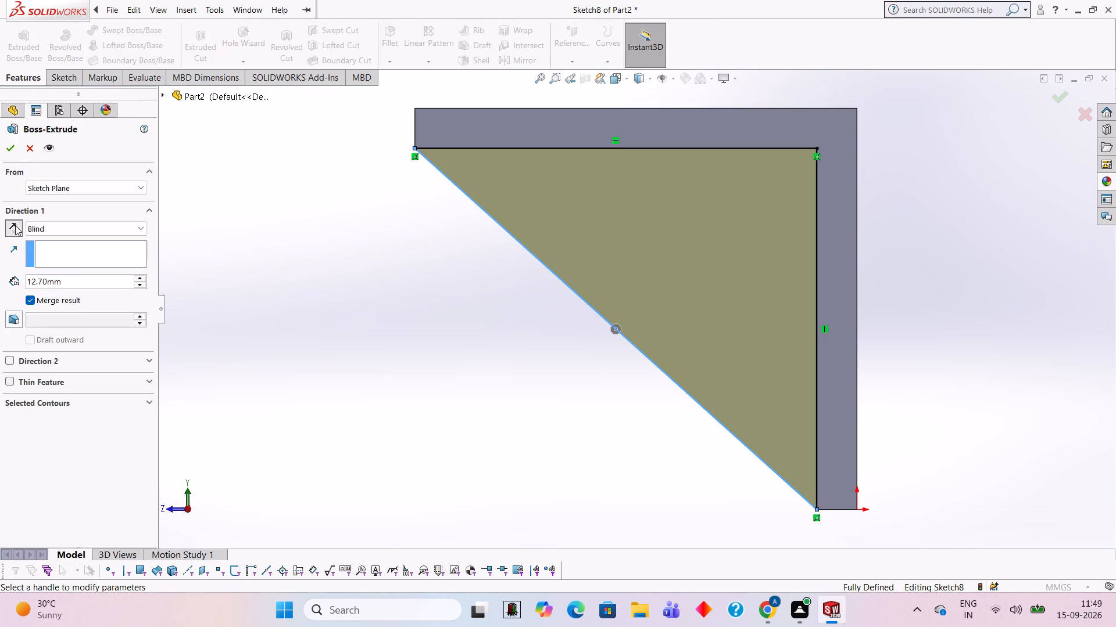
left_click(15, 225)
left_click(15, 225)
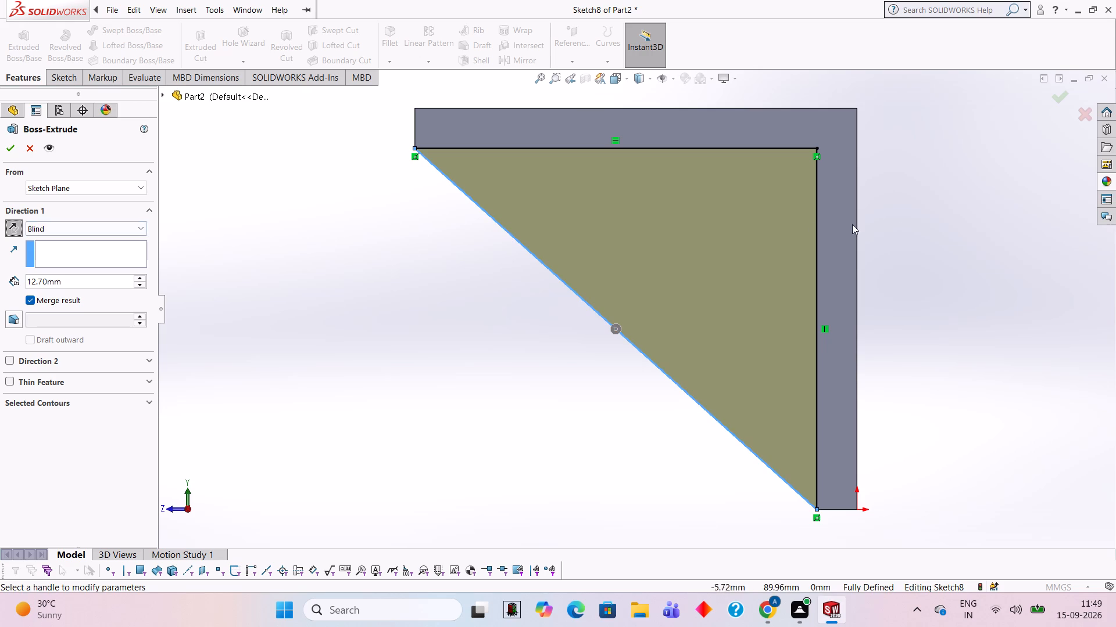
scroll(917, 213, "up", 1)
right_click(917, 213)
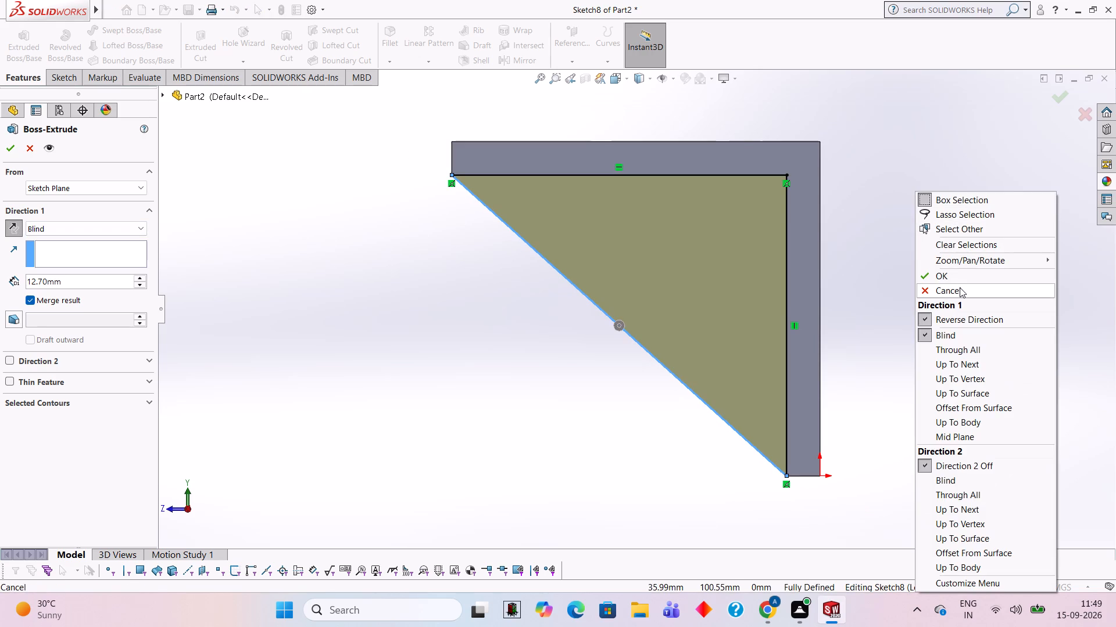
left_click(960, 258)
left_click(828, 313)
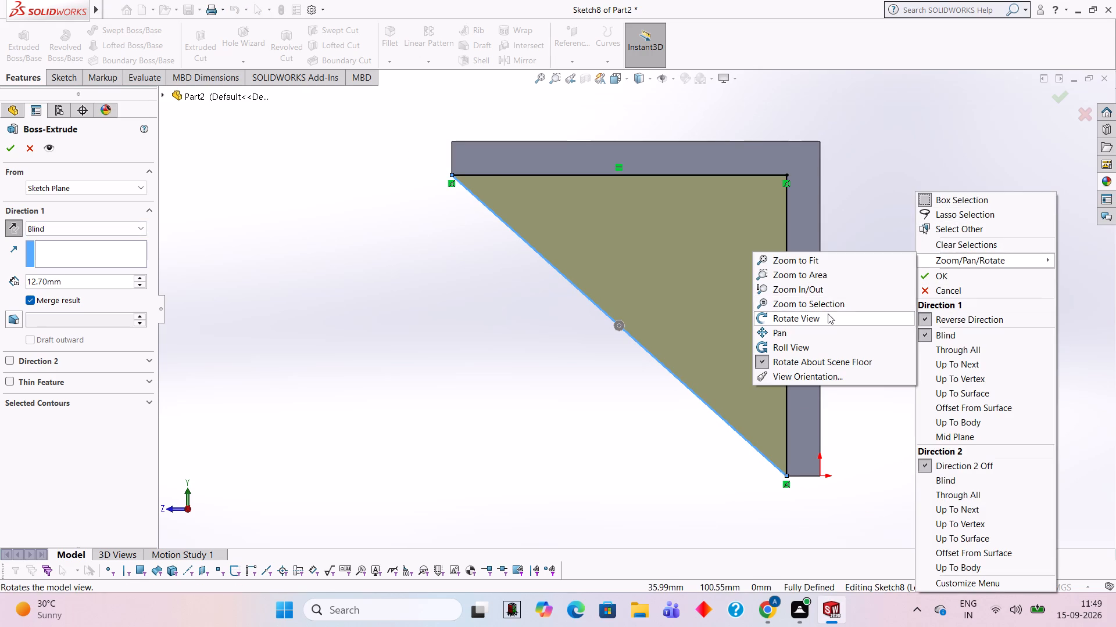
left_click_drag(828, 313, 942, 301)
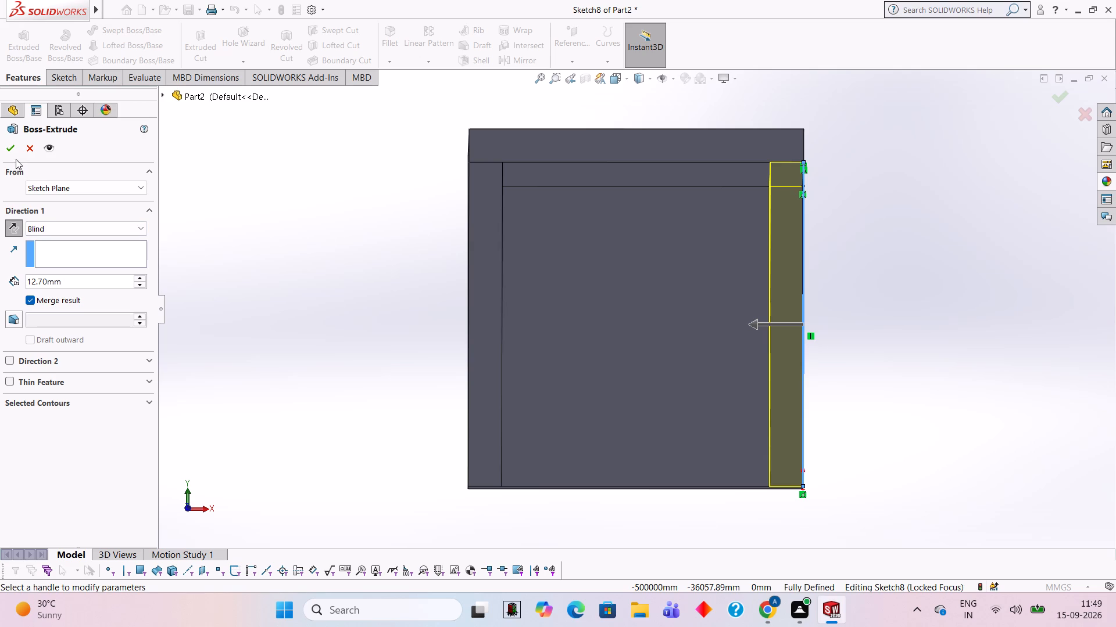
left_click(12, 228)
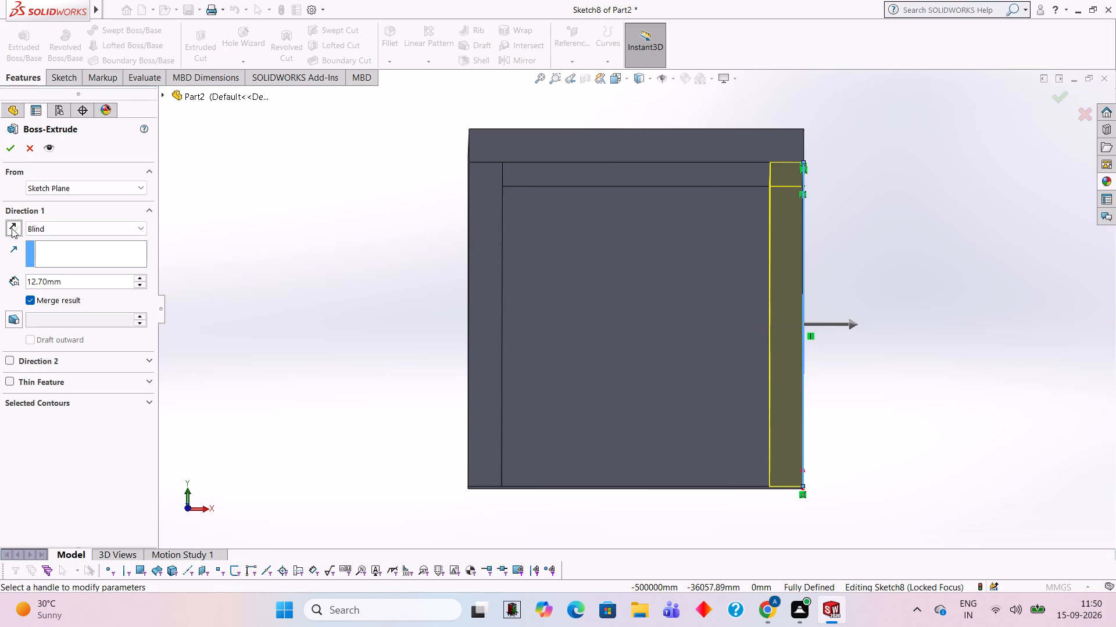
left_click(12, 228)
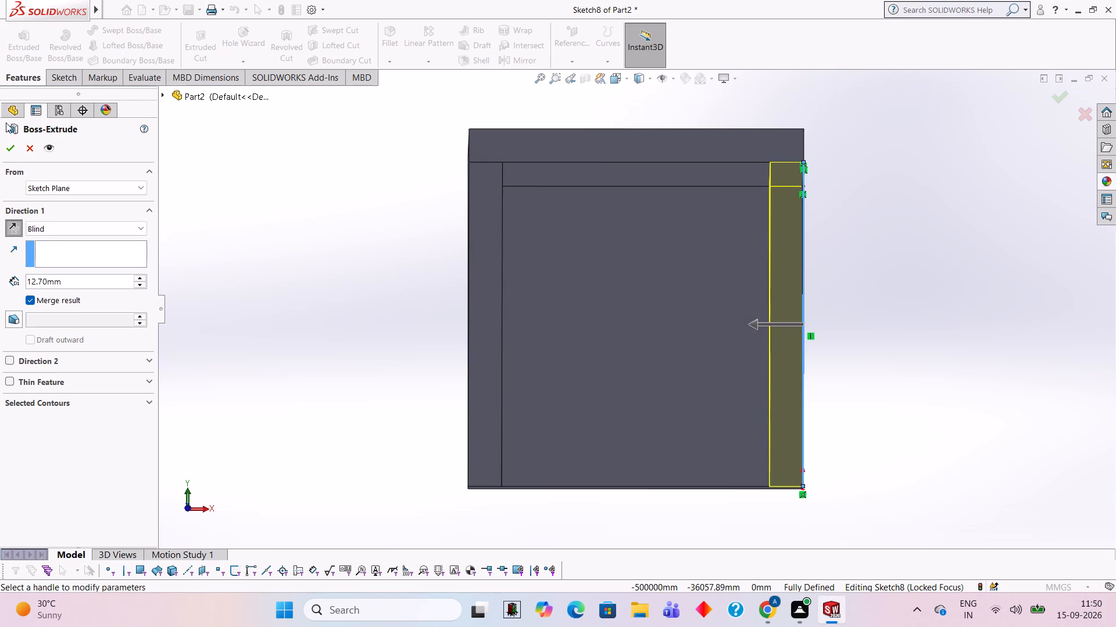
left_click(13, 143)
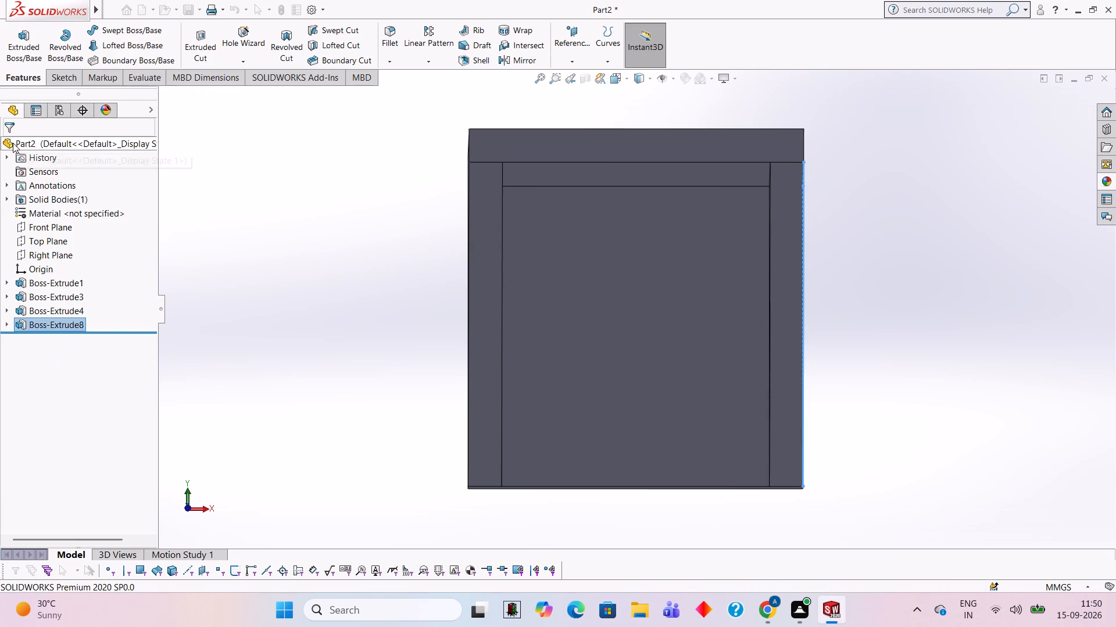
Examine the bracket from several sides, checking both triangular webs between the top flange and the vertical plate.
right_click(884, 251)
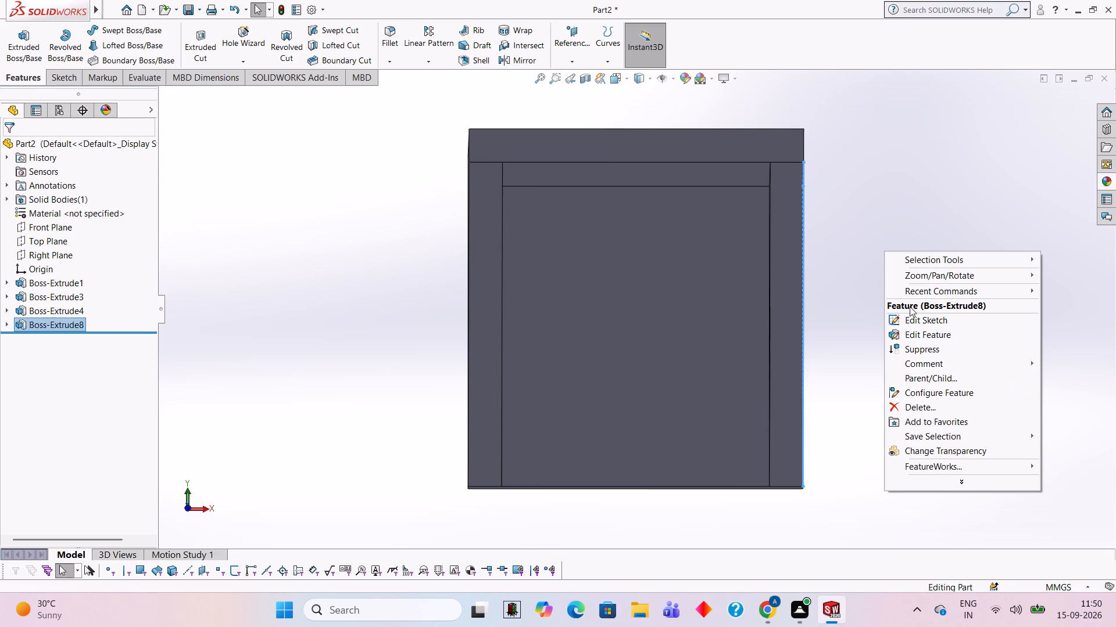
left_click(924, 279)
left_click(775, 337)
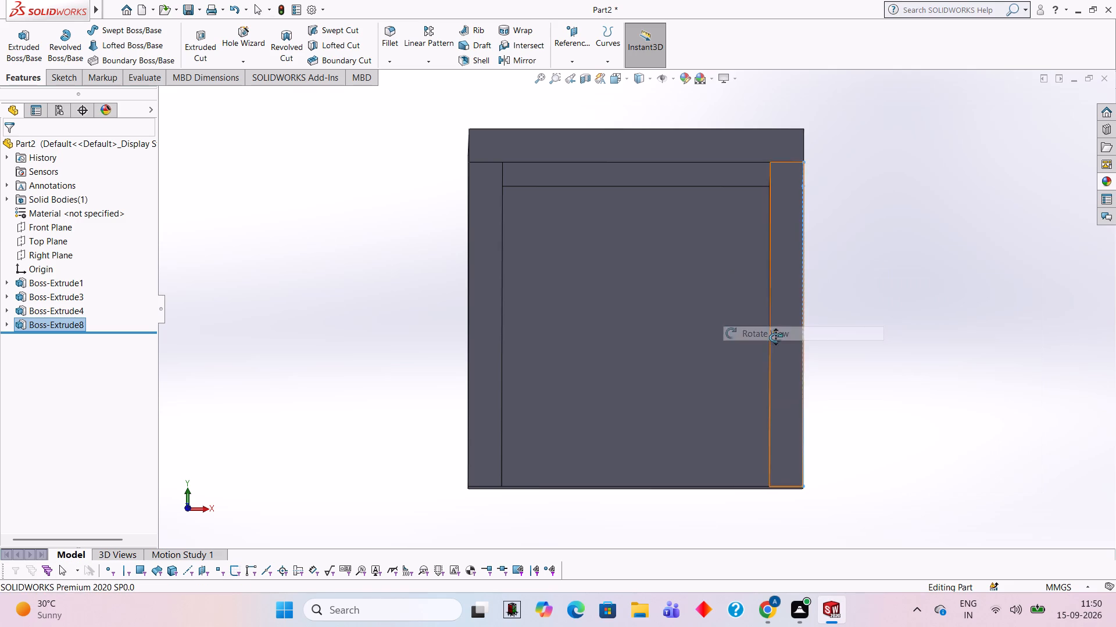
left_click_drag(729, 347, 655, 297)
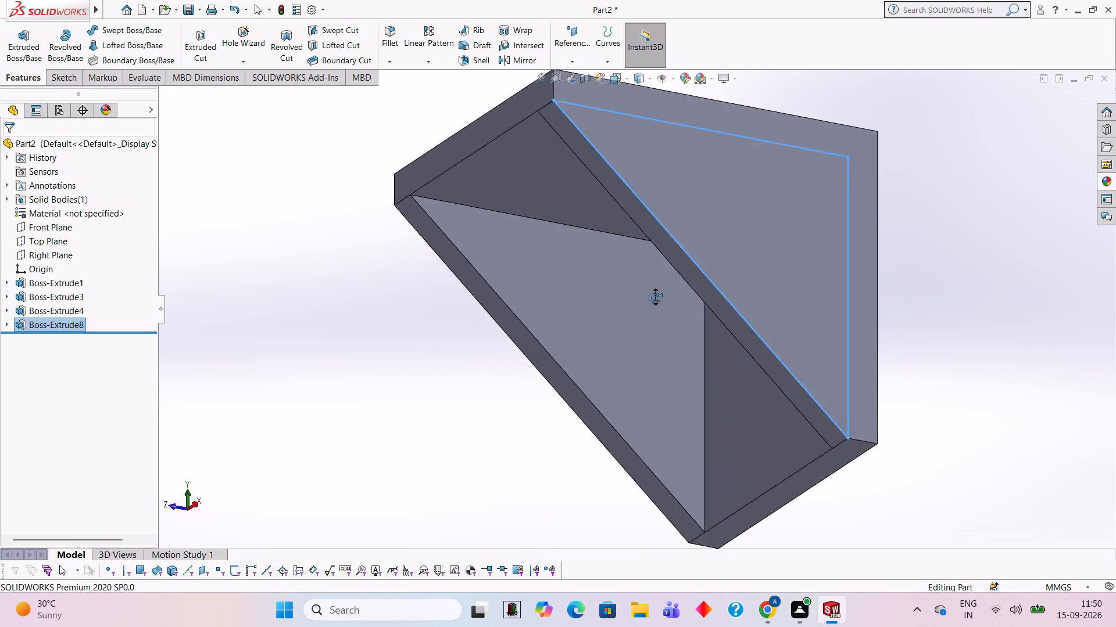
left_click_drag(655, 297, 736, 256)
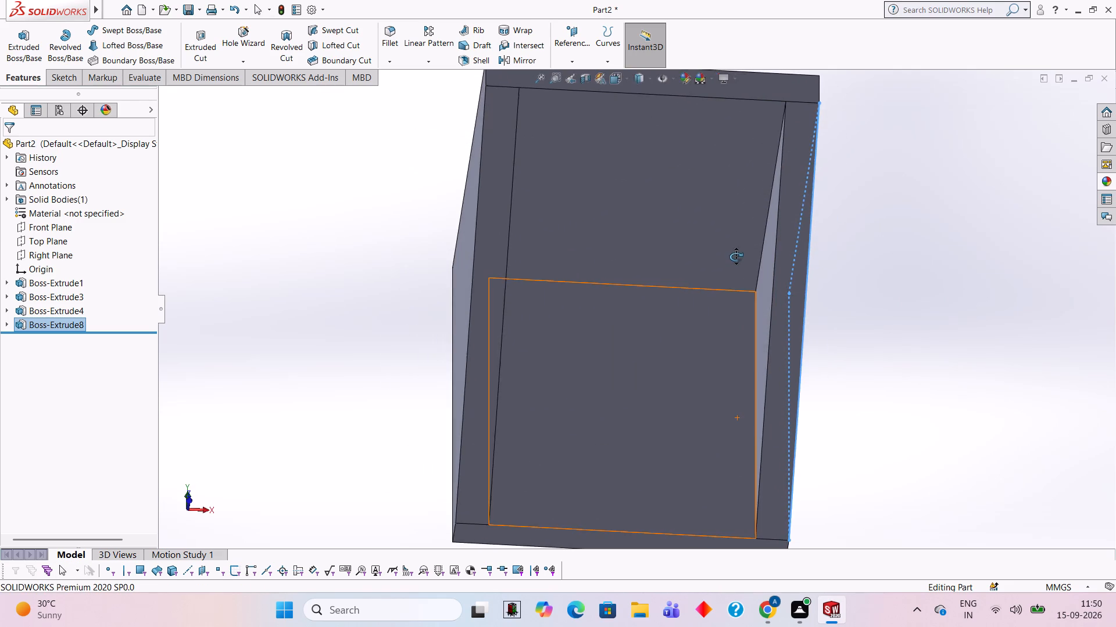
scroll(756, 268, "up", 2)
left_click_drag(806, 296, 764, 339)
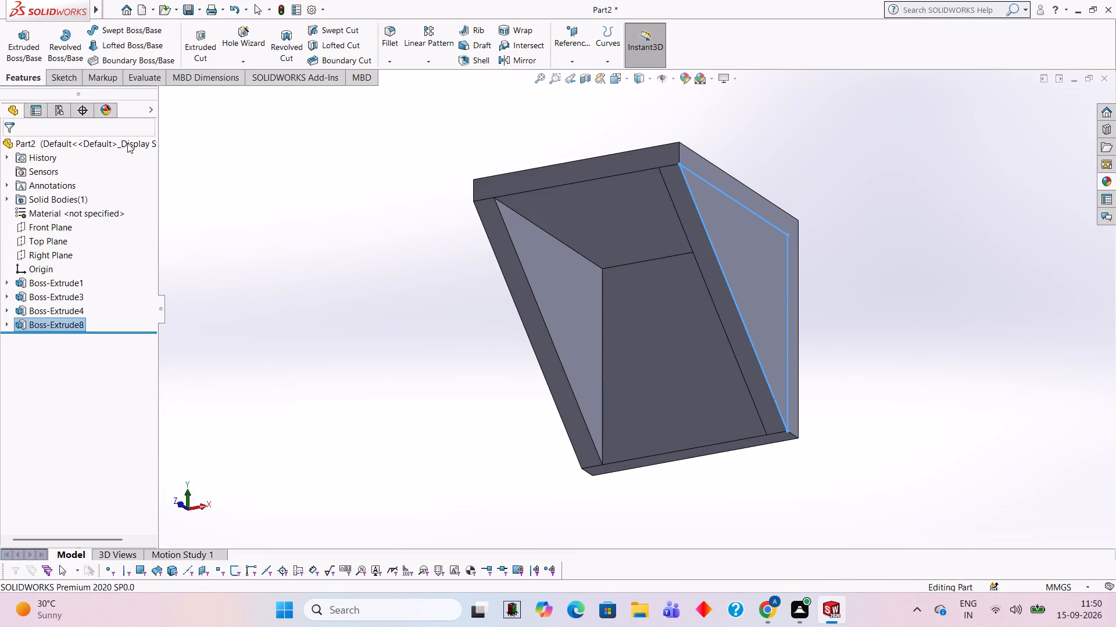
left_click_drag(824, 326, 907, 365)
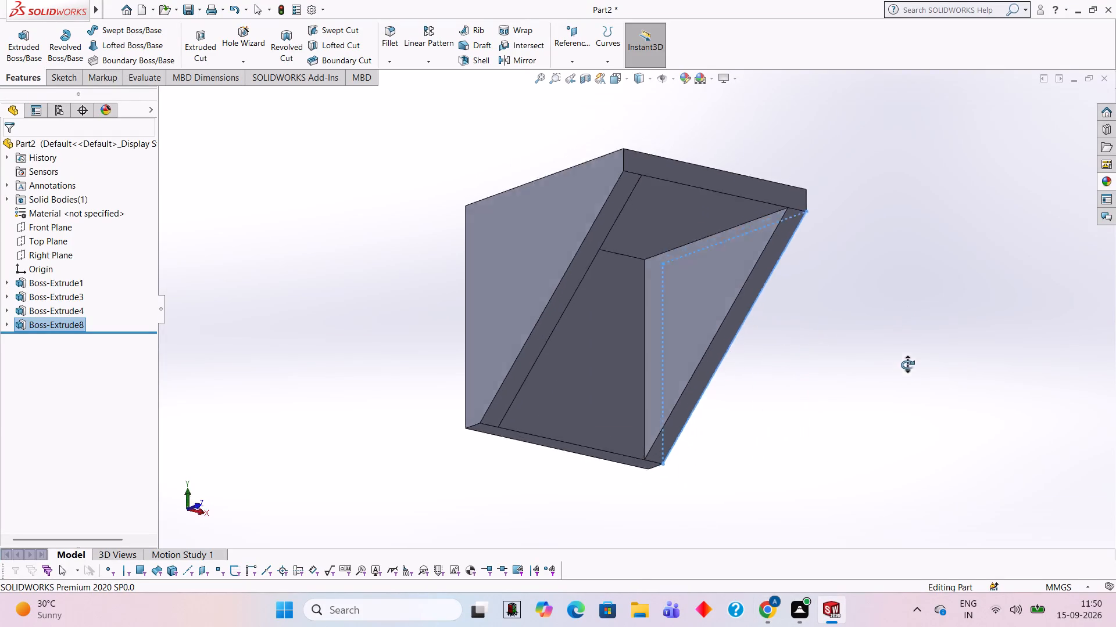
left_click_drag(907, 365, 881, 310)
scroll(881, 310, "up", 2)
scroll(872, 309, "down", 1)
left_click_drag(705, 339, 639, 370)
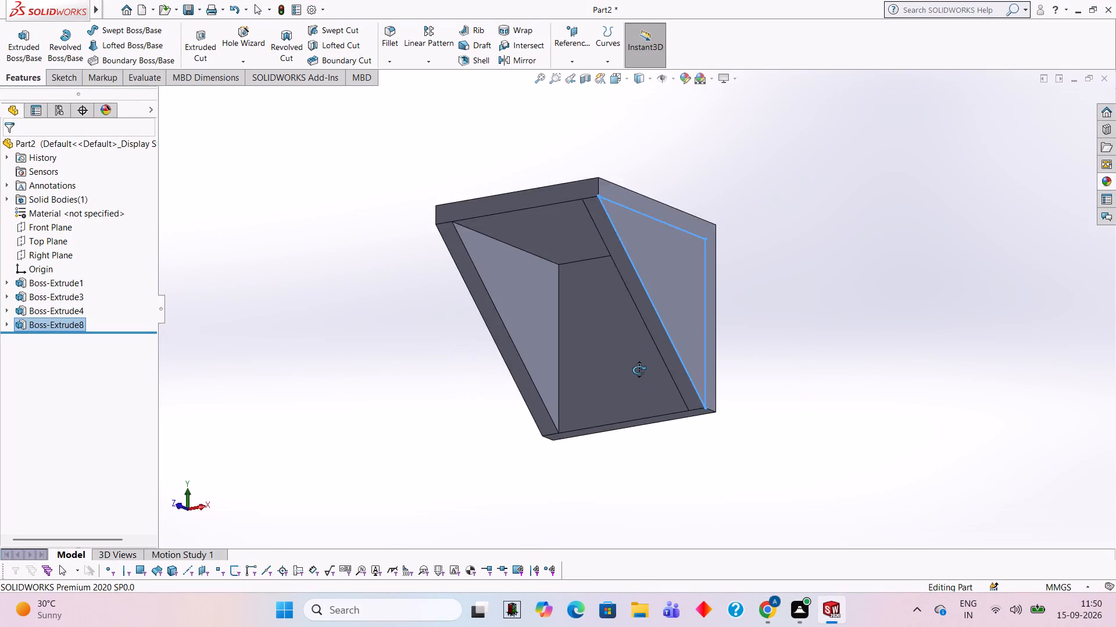
left_click_drag(639, 370, 742, 114)
left_click_drag(737, 313, 702, 460)
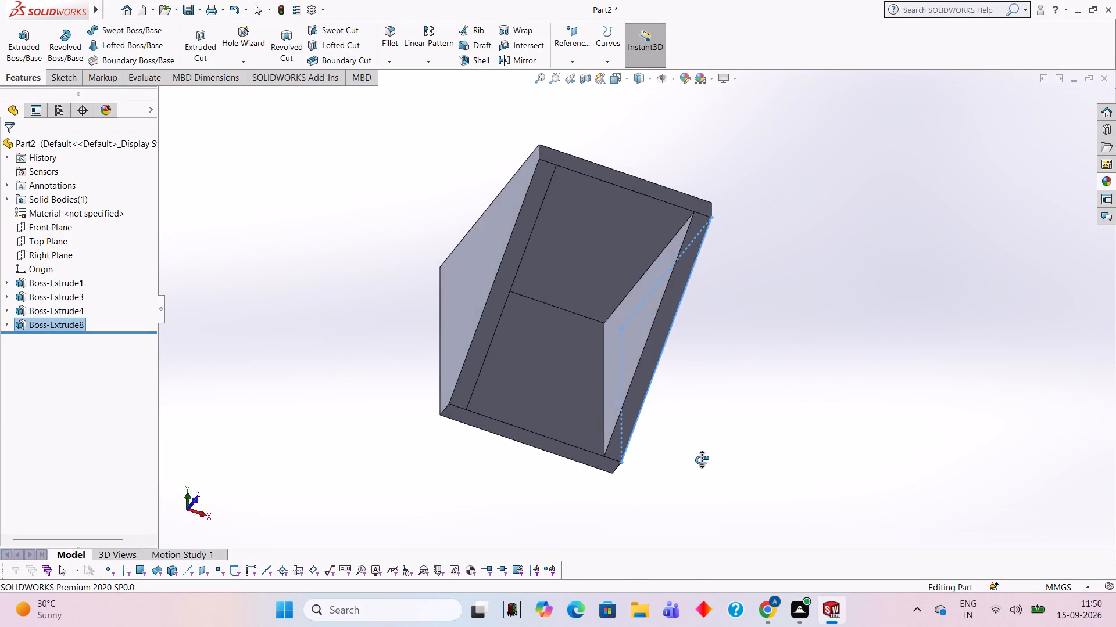
left_click_drag(702, 460, 722, 342)
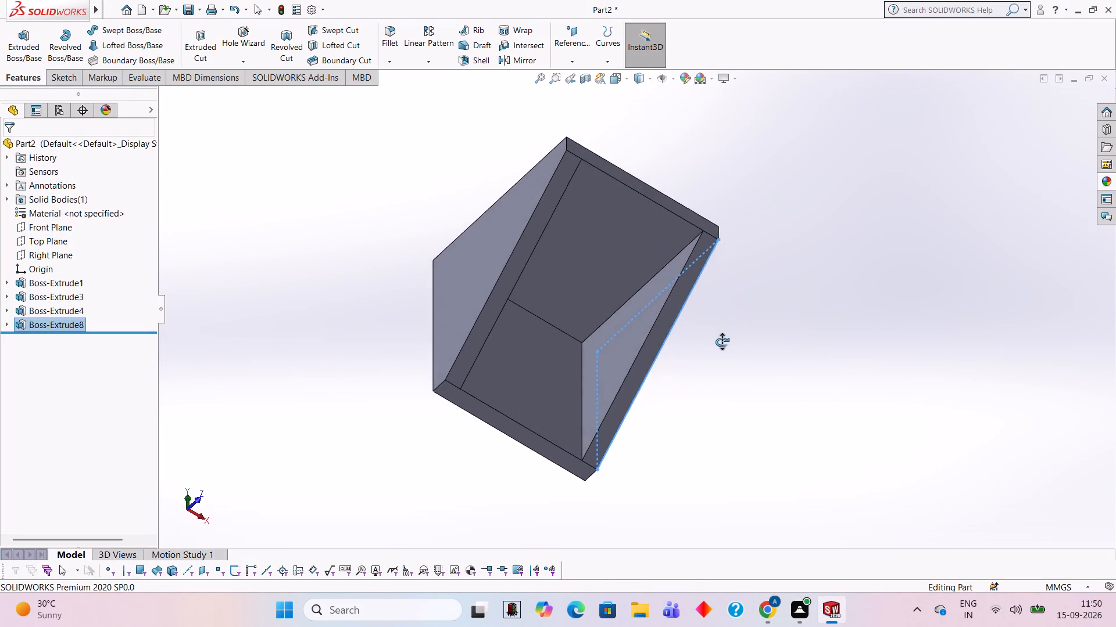
left_click_drag(722, 342, 661, 437)
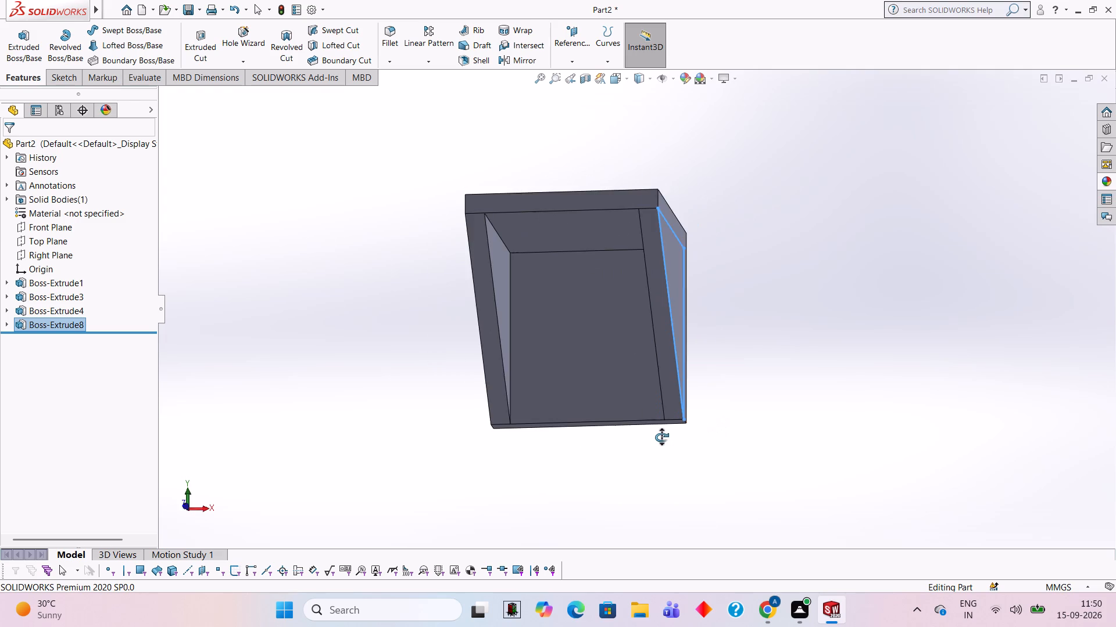
left_click_drag(661, 437, 669, 273)
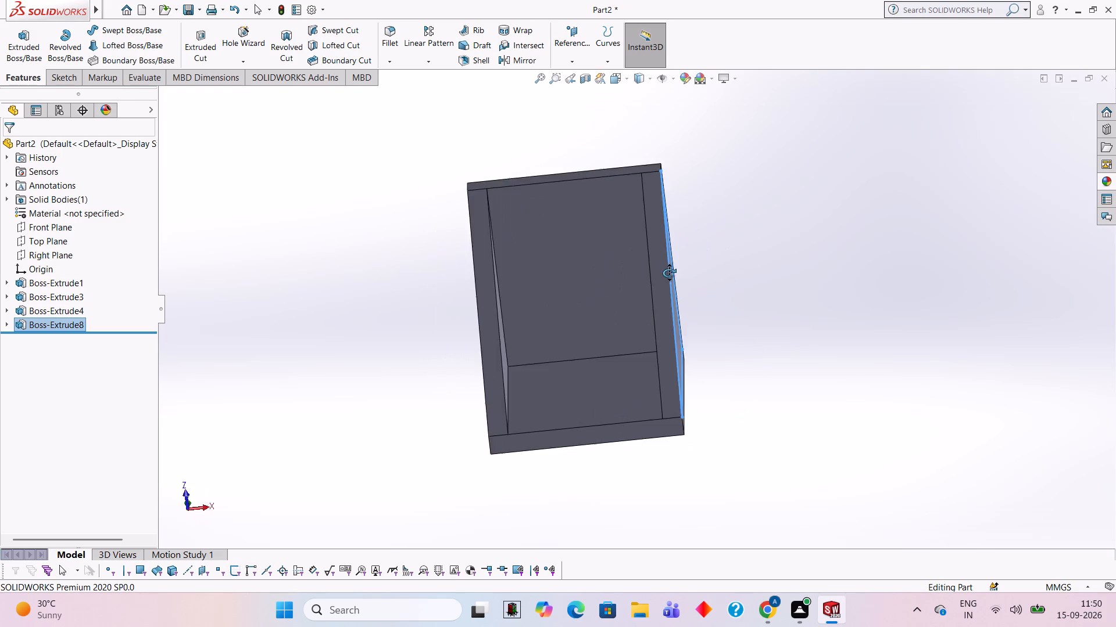
left_click_drag(669, 273, 713, 338)
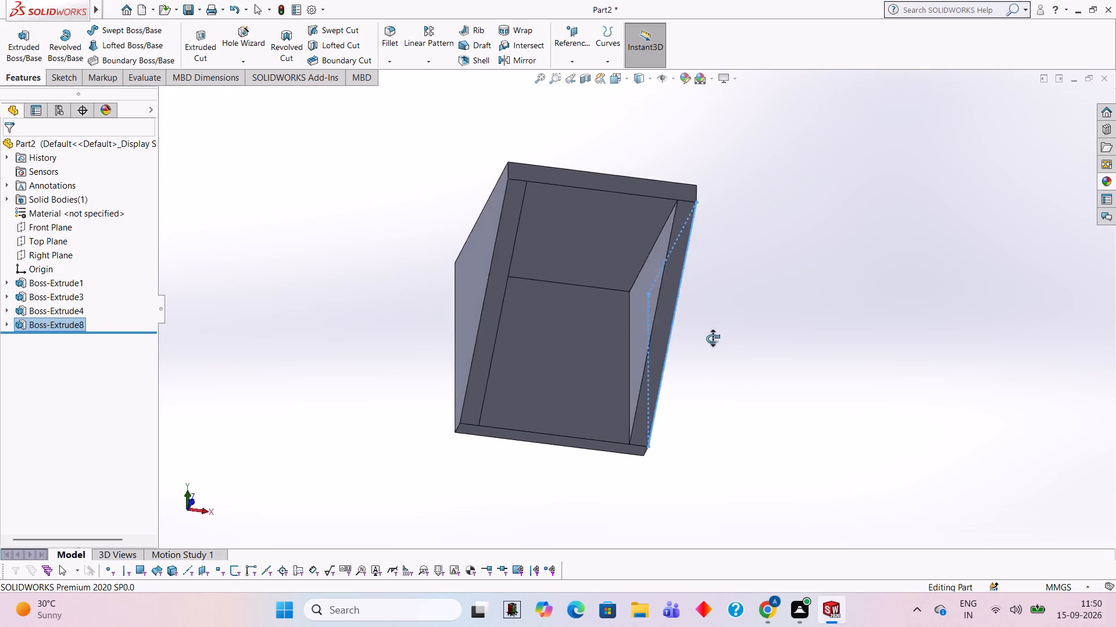
left_click_drag(713, 338, 846, 349)
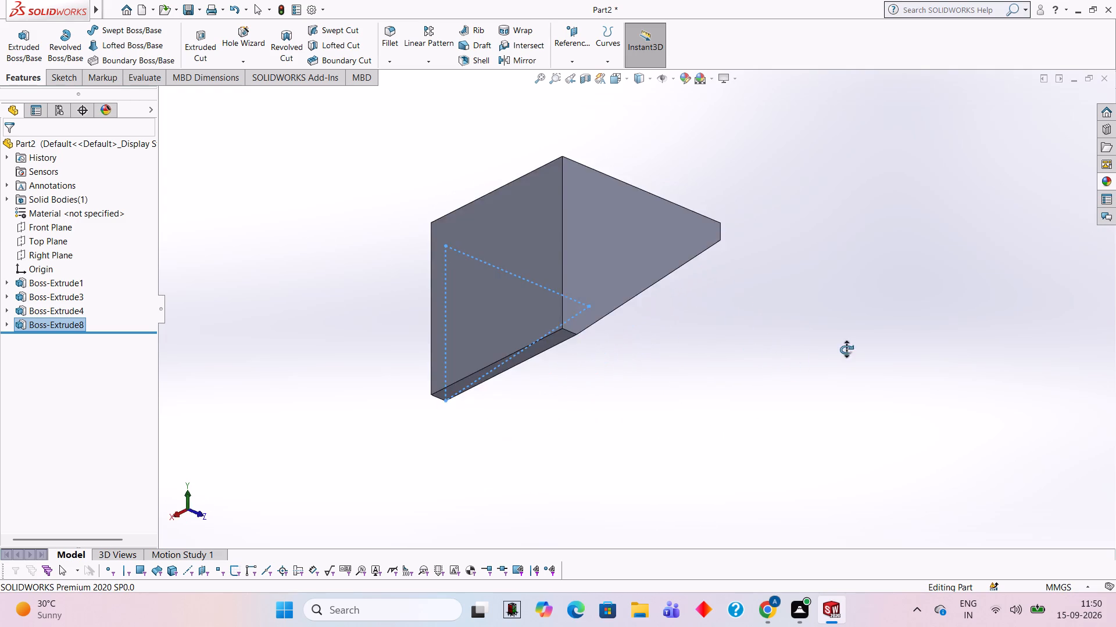
left_click_drag(846, 349, 582, 235)
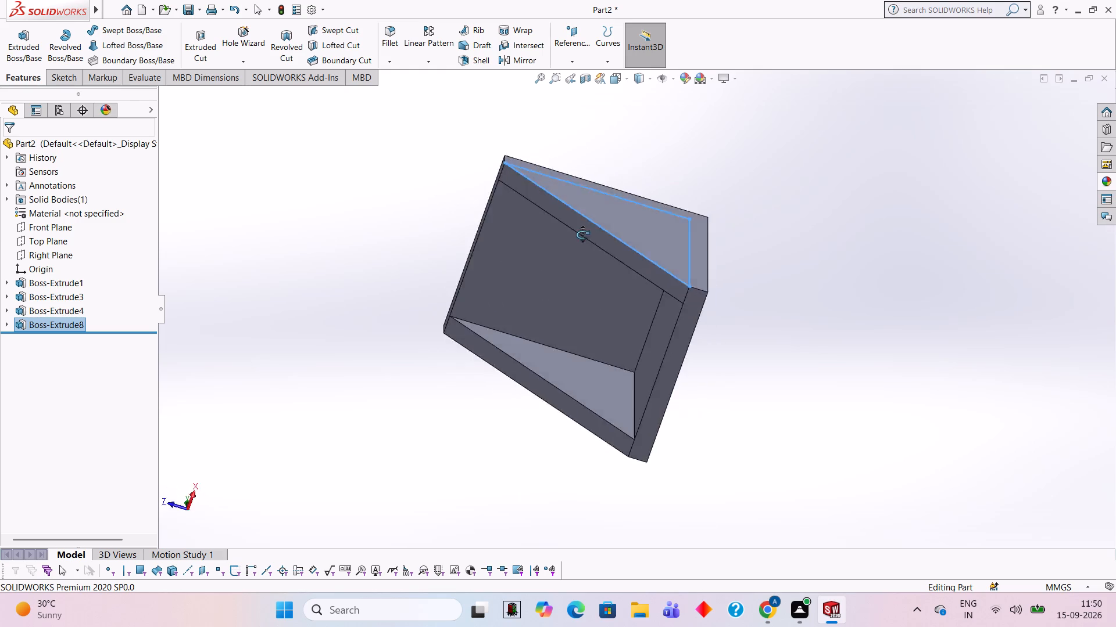
Examine the bracket from below, the front and both sides, checking how the triangular webs meet the top flange and vertical plate.
left_click_drag(582, 235, 689, 174)
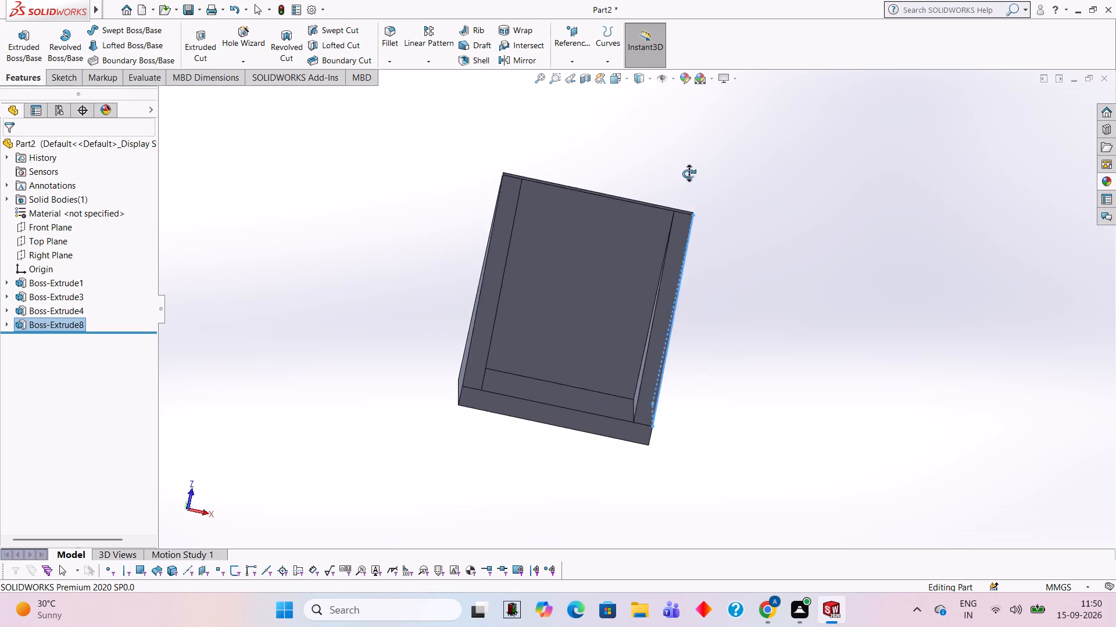
left_click_drag(689, 174, 653, 348)
left_click_drag(430, 365, 466, 207)
left_click_drag(387, 406, 366, 413)
left_click_drag(869, 336, 861, 417)
left_click_drag(875, 161, 854, 223)
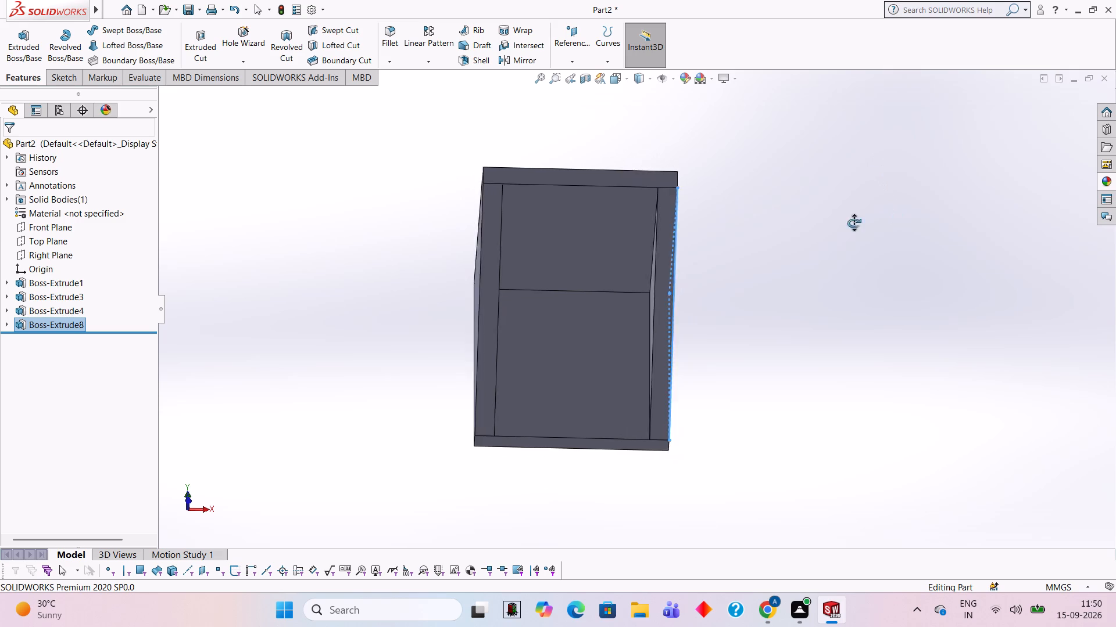
left_click_drag(854, 223, 879, 222)
left_click_drag(613, 131, 657, 91)
left_click_drag(395, 201, 397, 177)
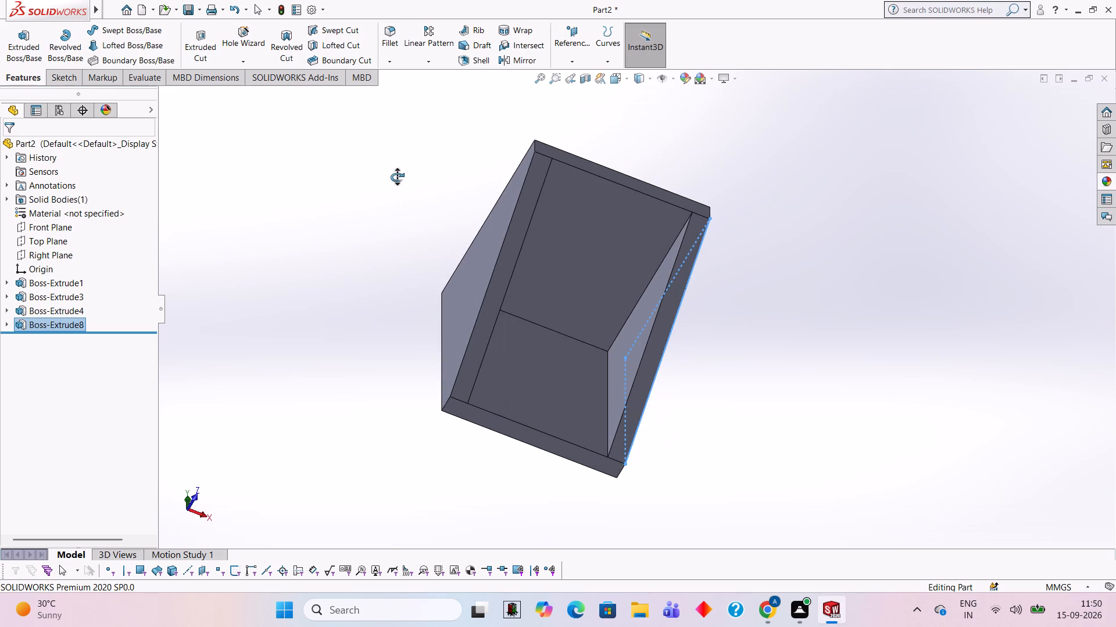
left_click_drag(397, 177, 399, 179)
left_click_drag(384, 351, 421, 408)
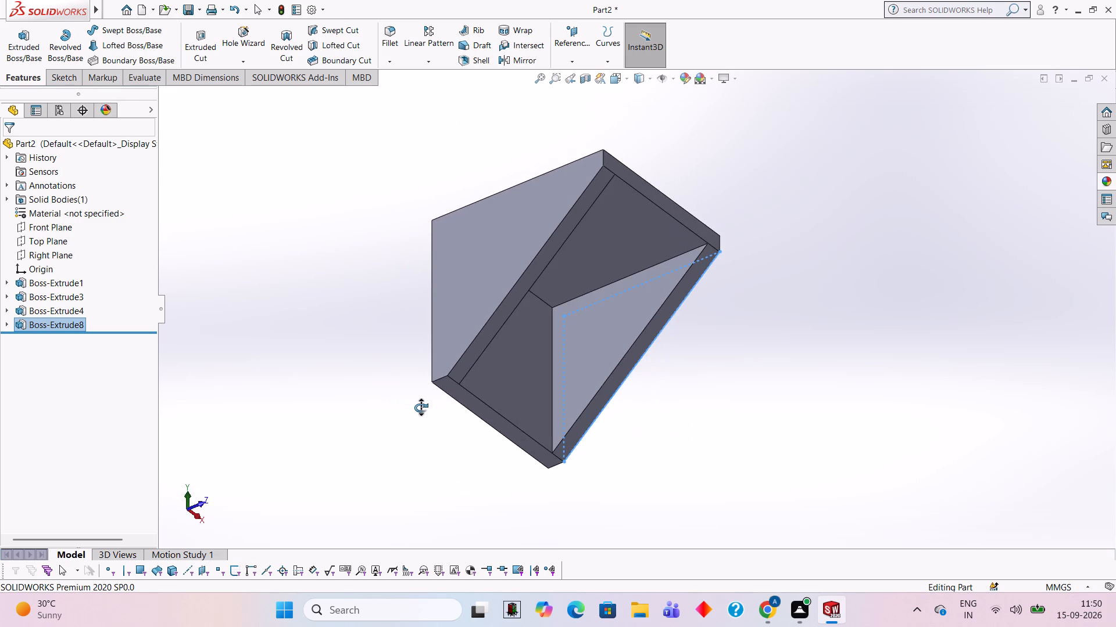
left_click_drag(421, 408, 380, 424)
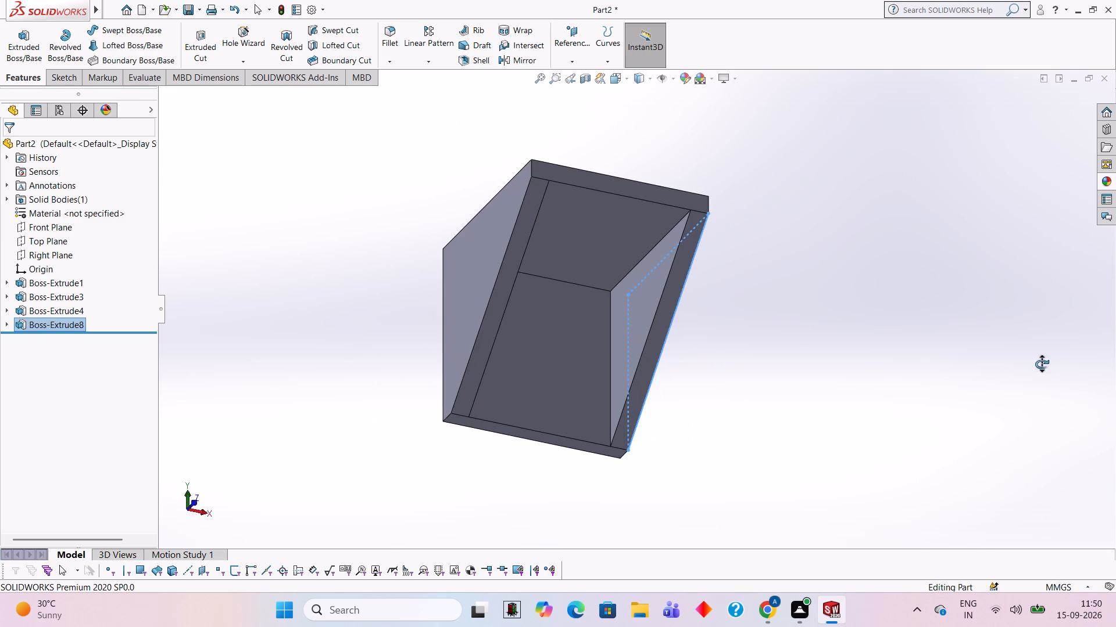
left_click_drag(781, 413, 741, 271)
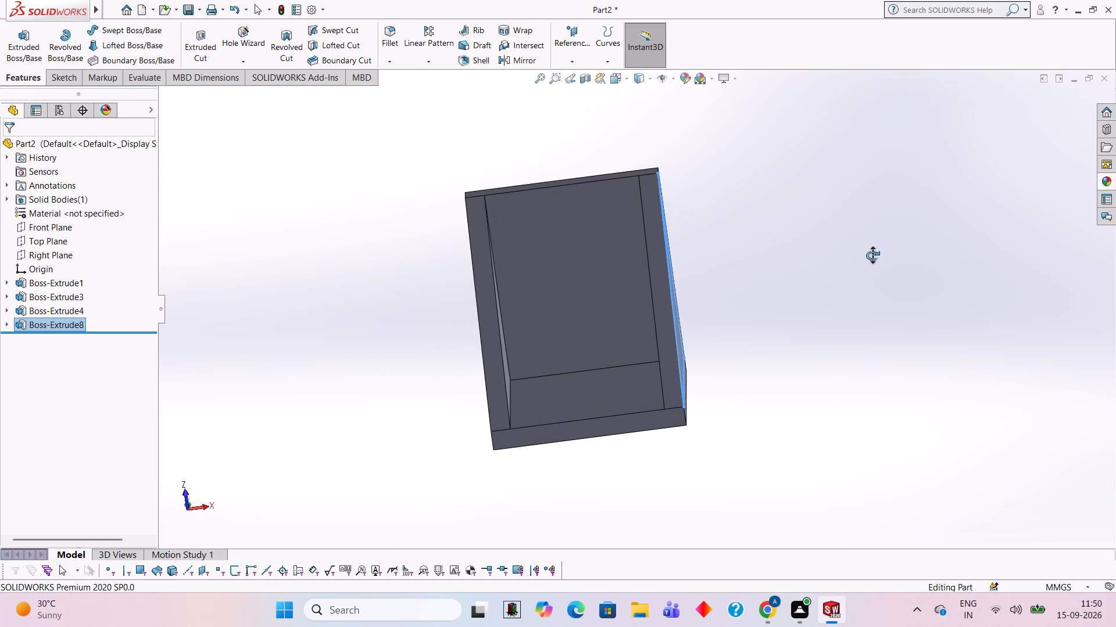
left_click_drag(988, 335, 966, 374)
left_click(968, 351)
left_click_drag(958, 174, 982, 213)
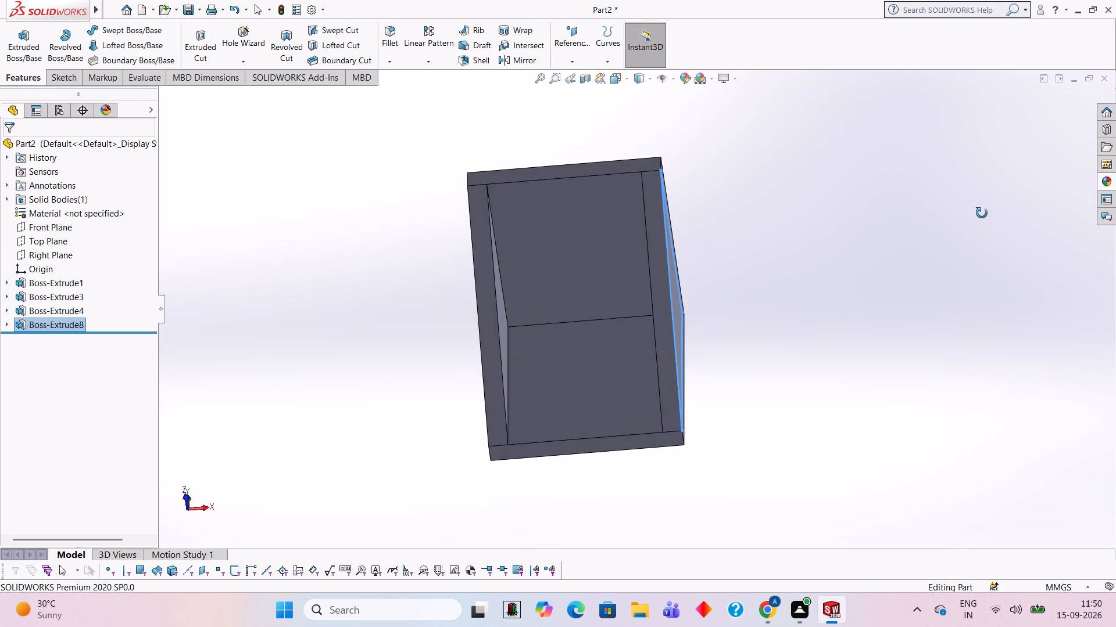
left_click_drag(982, 213, 982, 239)
left_click_drag(635, 279, 684, 129)
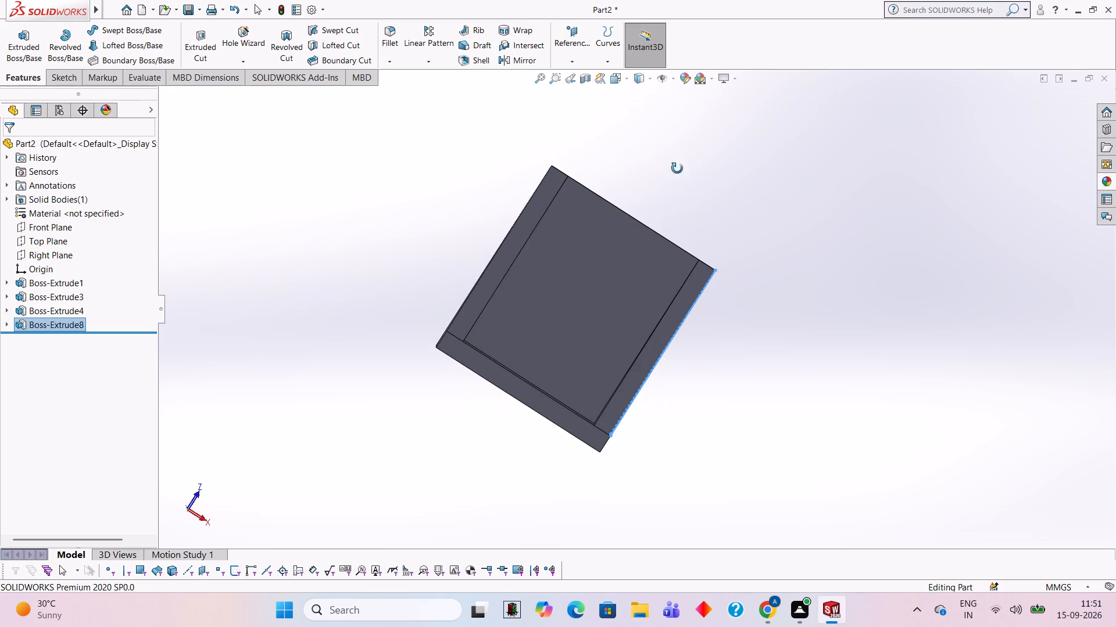
left_click_drag(856, 322, 792, 325)
left_click_drag(721, 295, 775, 294)
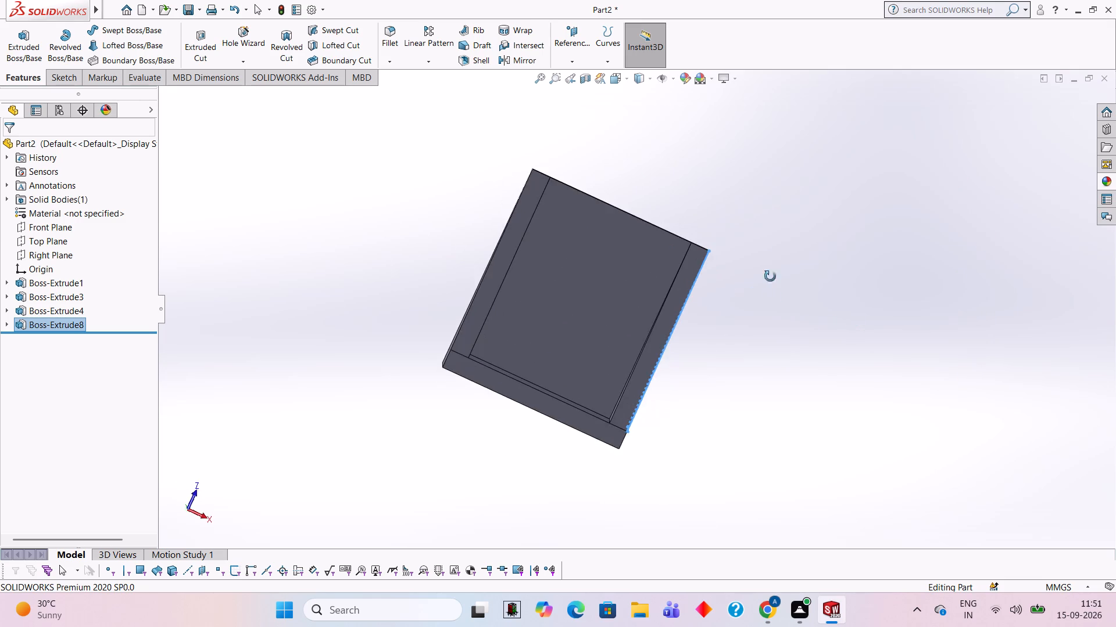
left_click_drag(764, 191, 750, 247)
left_click_drag(367, 213, 380, 145)
left_click_drag(390, 344, 385, 363)
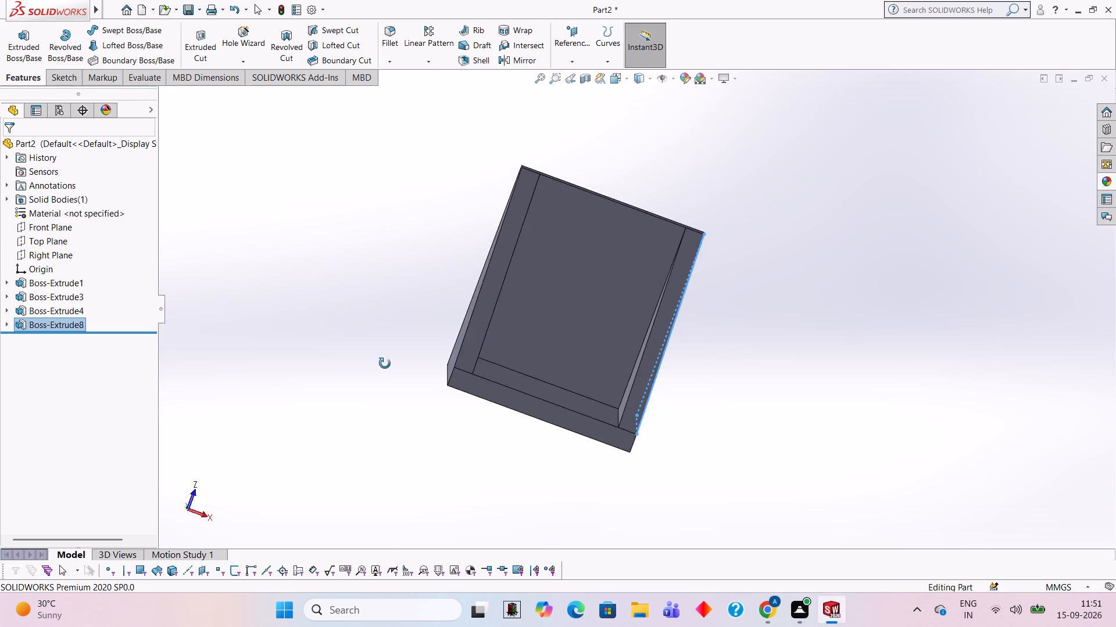
left_click_drag(385, 363, 369, 405)
left_click_drag(320, 349, 303, 319)
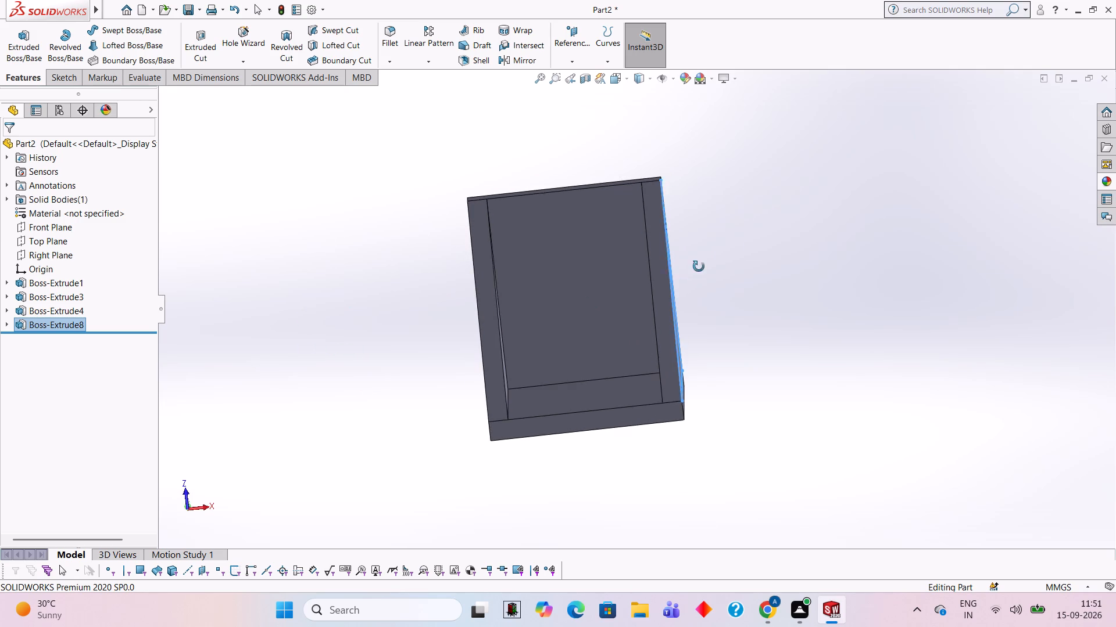
left_click_drag(895, 231, 895, 296)
left_click_drag(904, 158, 927, 229)
left_click_drag(331, 236, 328, 197)
left_click_drag(702, 251, 621, 397)
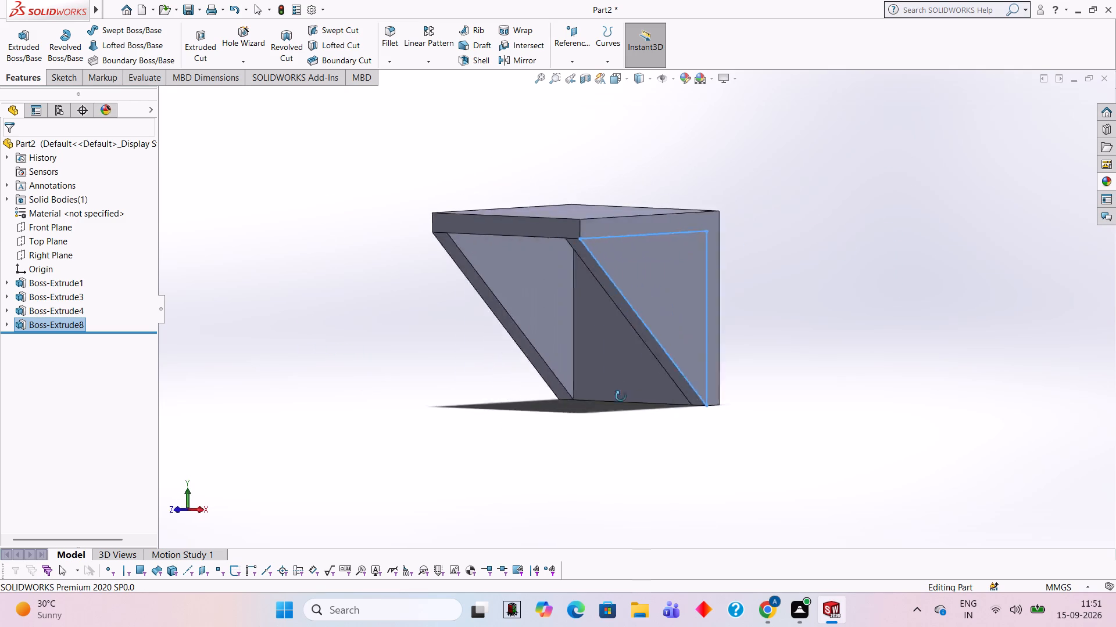
left_click_drag(621, 397, 644, 222)
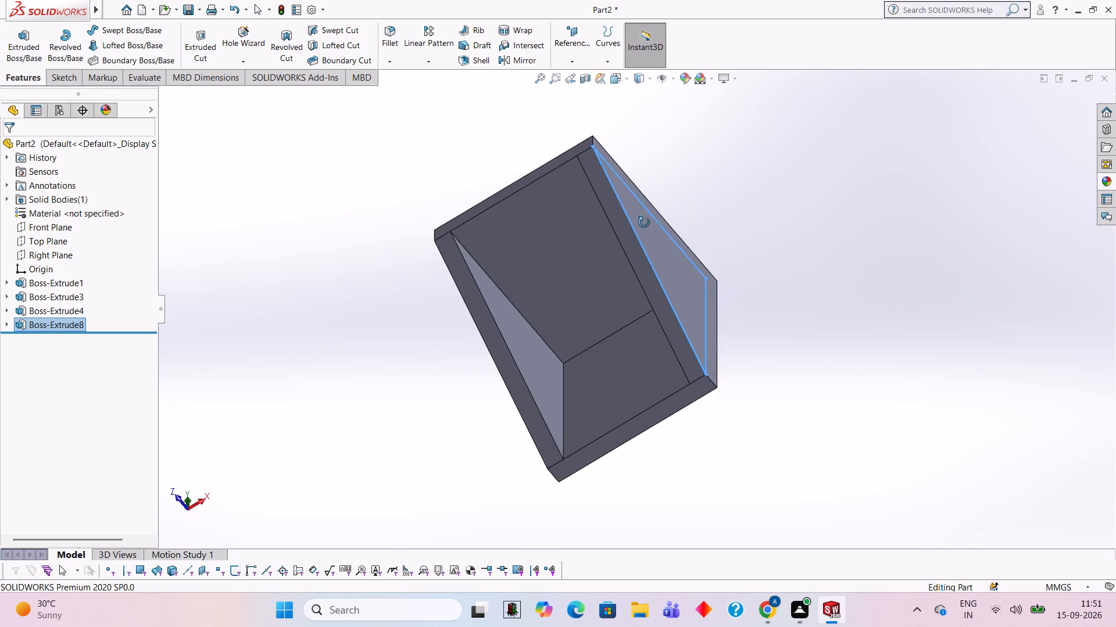
left_click_drag(644, 222, 652, 311)
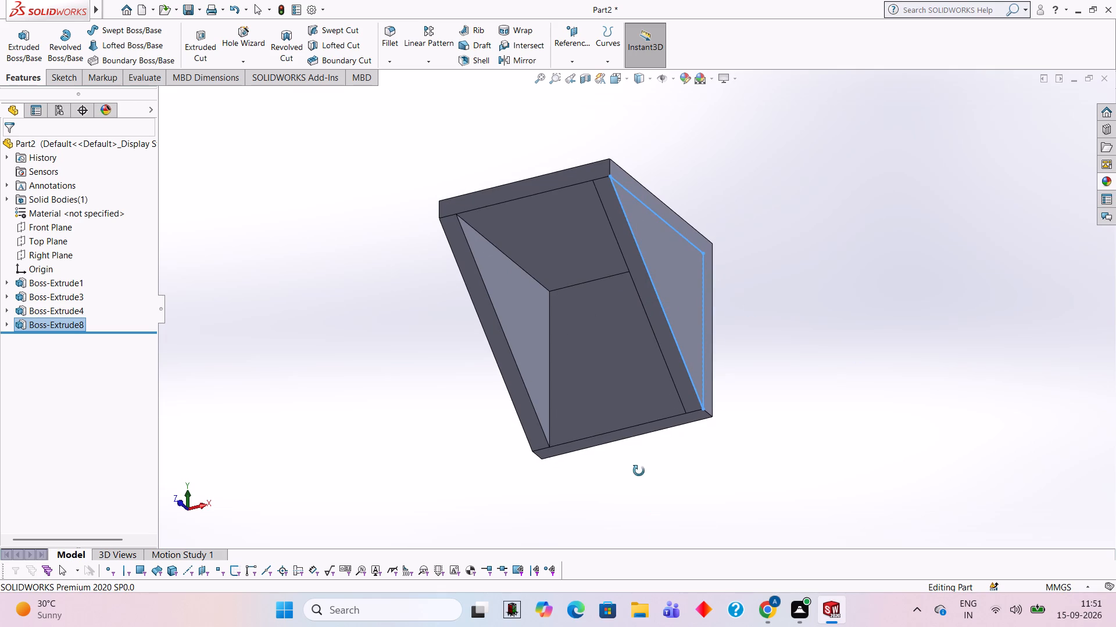
left_click_drag(639, 471, 650, 441)
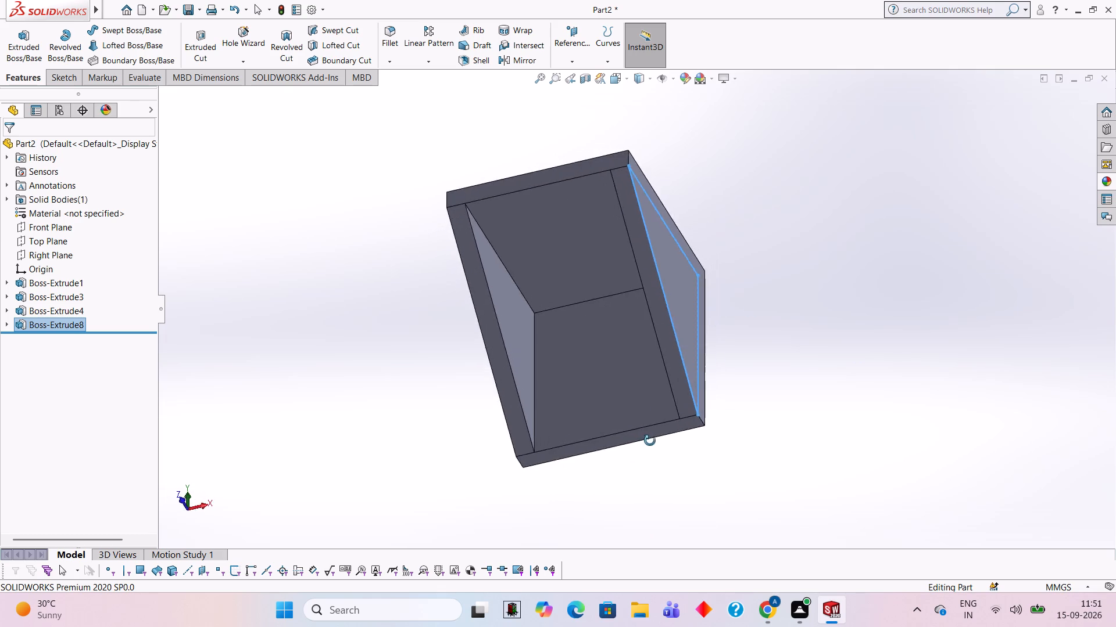
left_click_drag(650, 441, 652, 320)
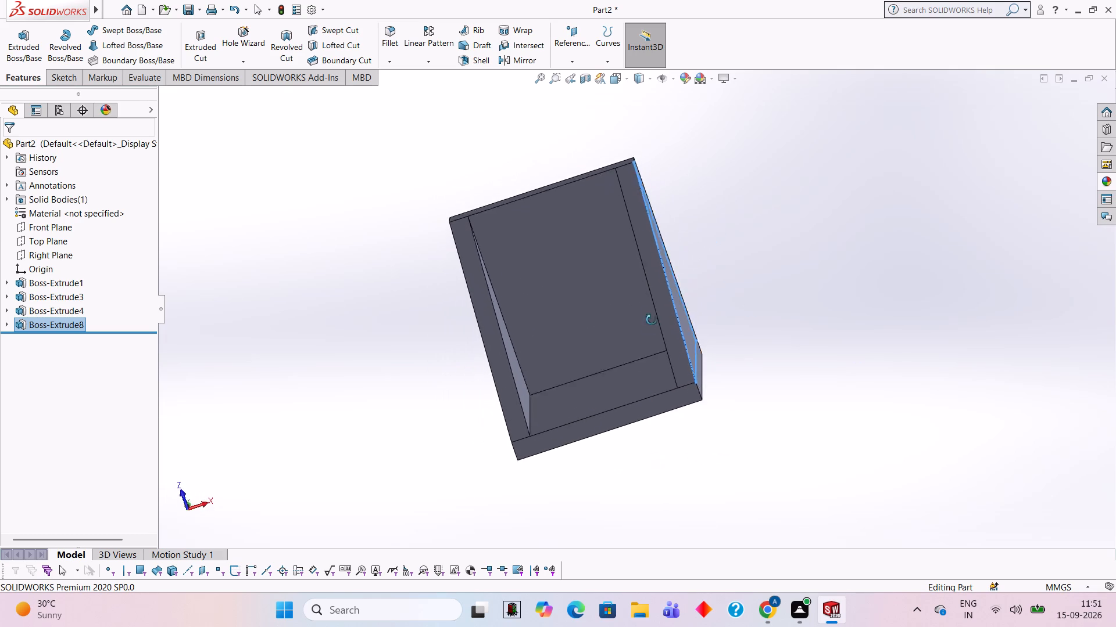
left_click_drag(652, 320, 664, 390)
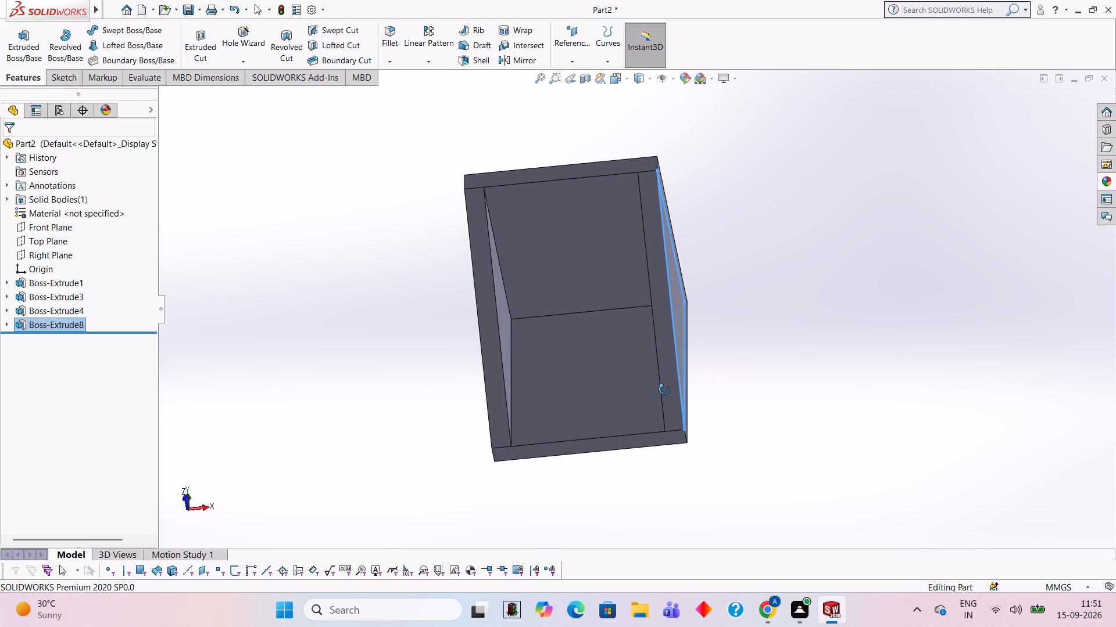
left_click_drag(664, 390, 646, 395)
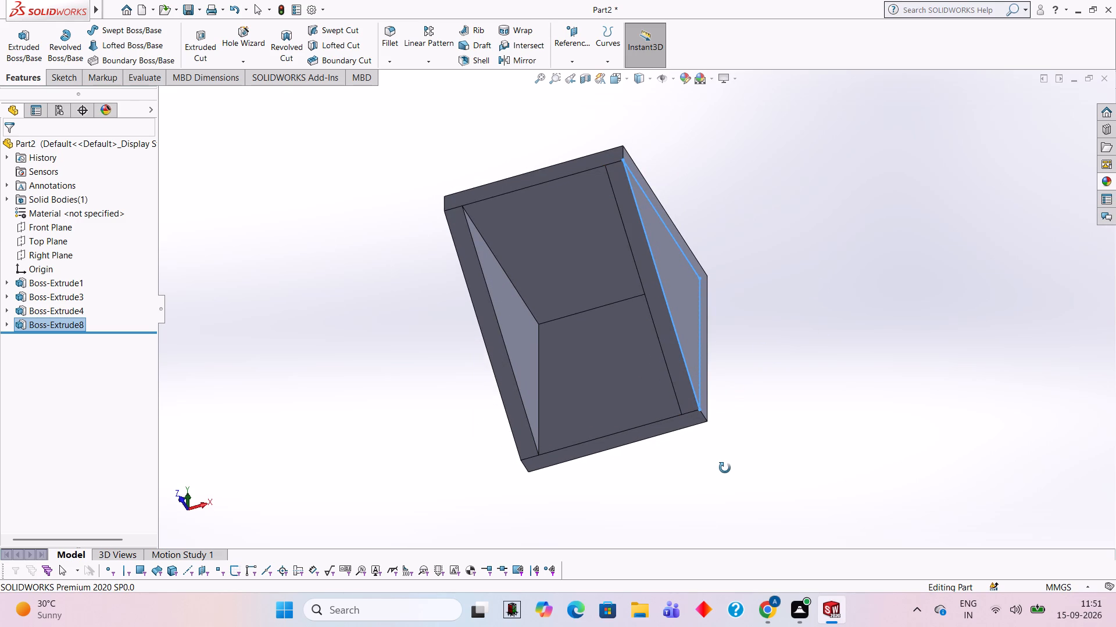
left_click_drag(725, 467, 750, 435)
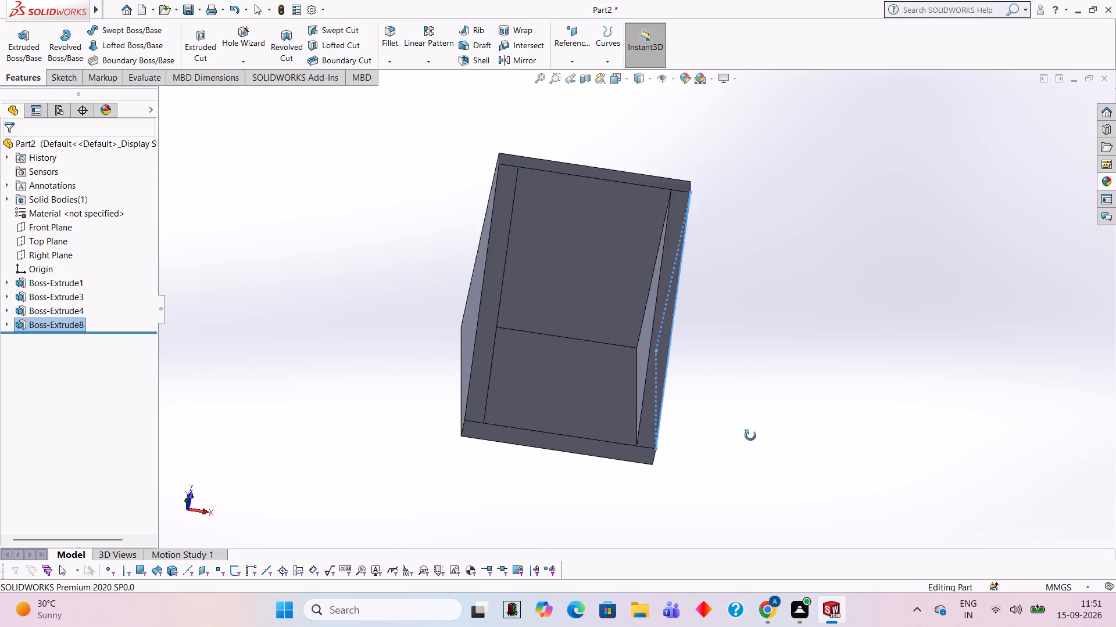
left_click_drag(750, 435, 743, 424)
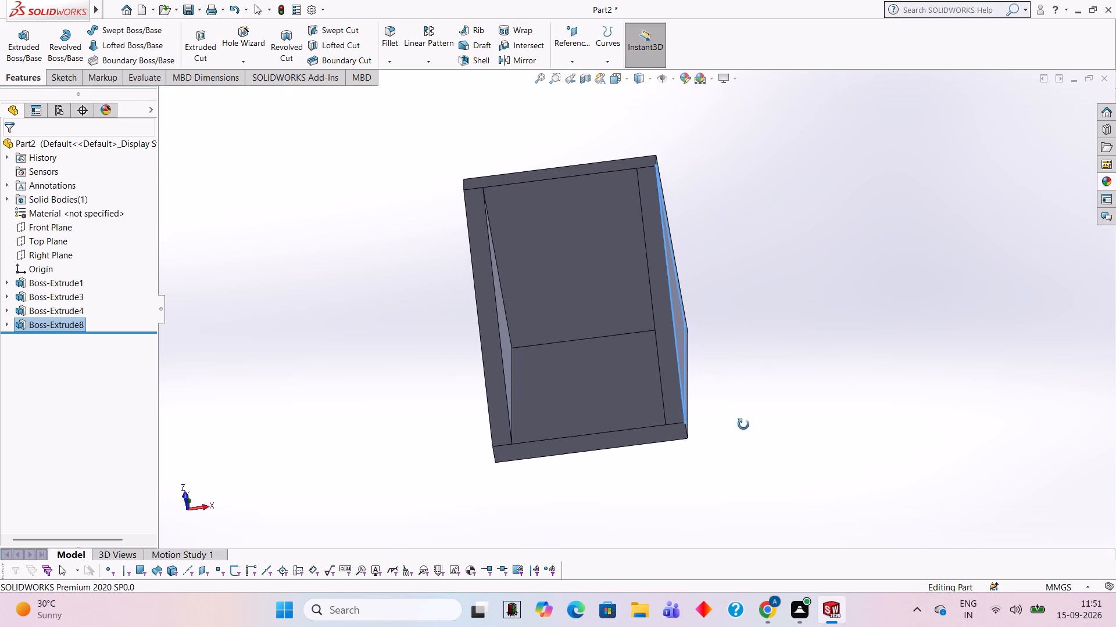
left_click_drag(743, 424, 769, 424)
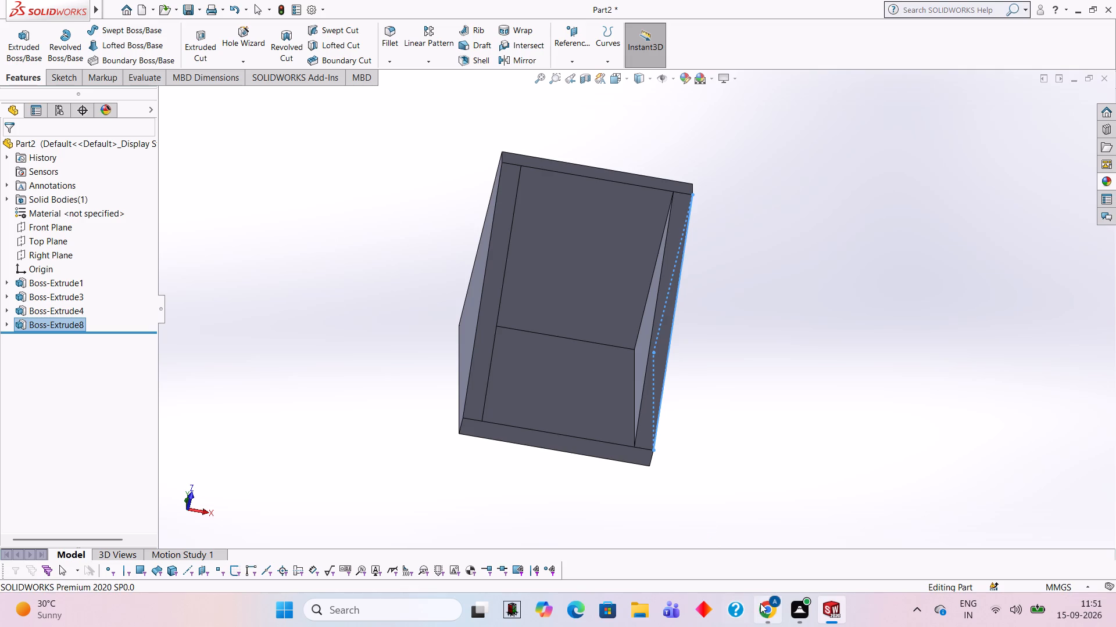
Switch to Chrome to consult the reference information for the triangular gusset support bracket.
left_click(760, 603)
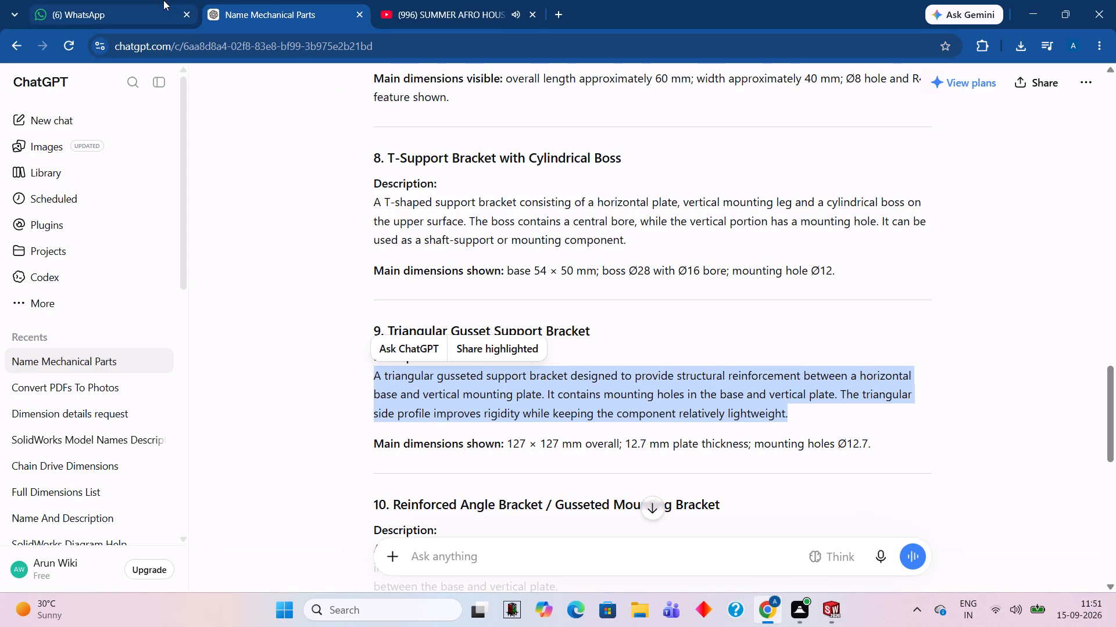
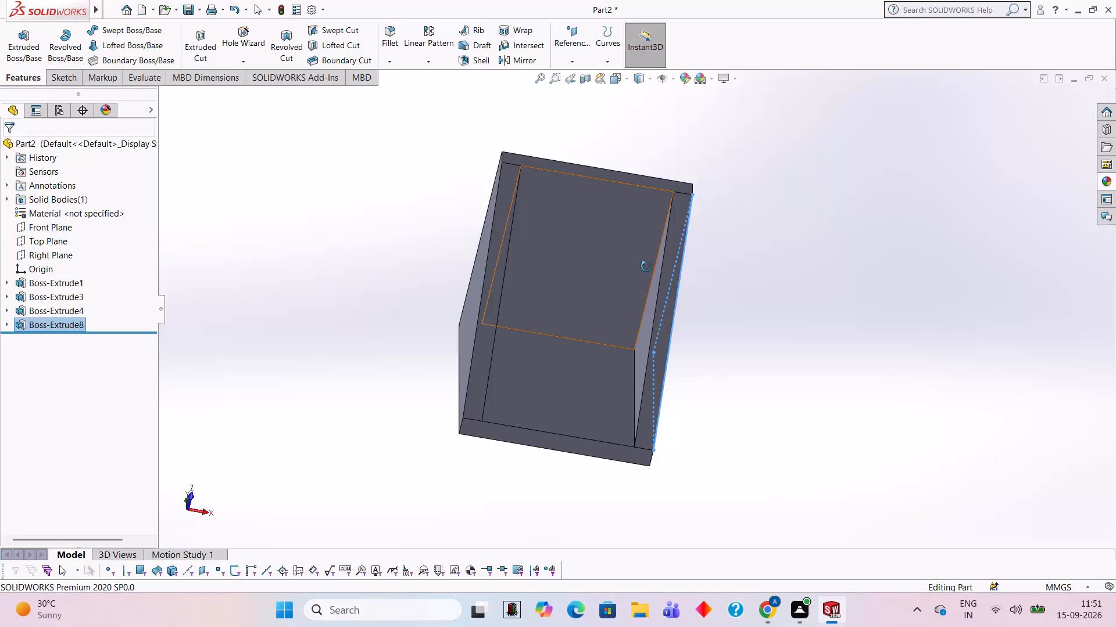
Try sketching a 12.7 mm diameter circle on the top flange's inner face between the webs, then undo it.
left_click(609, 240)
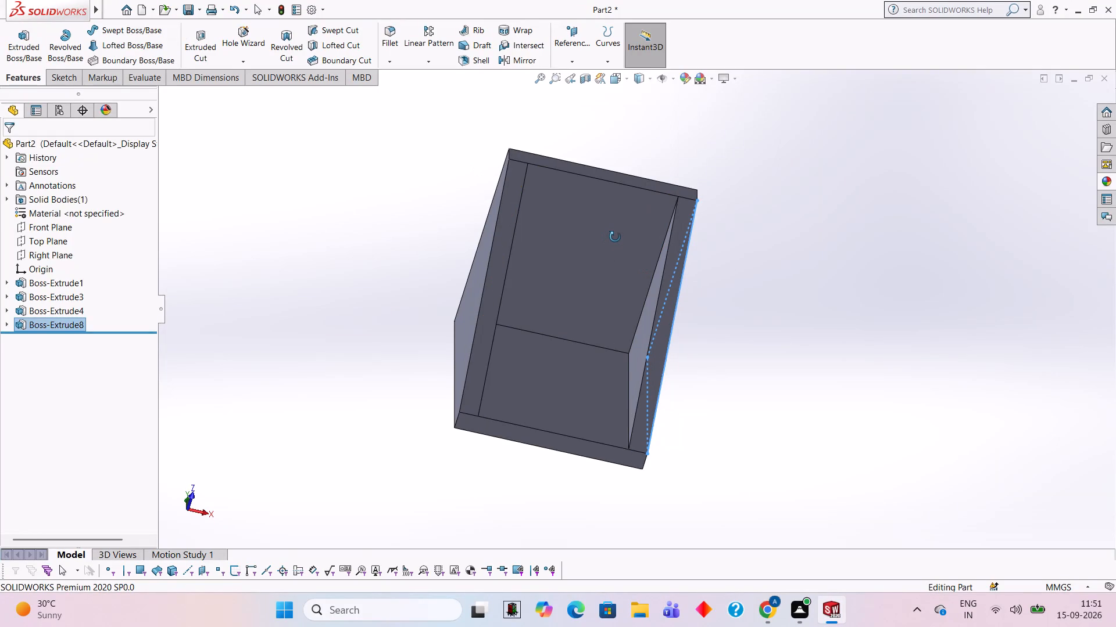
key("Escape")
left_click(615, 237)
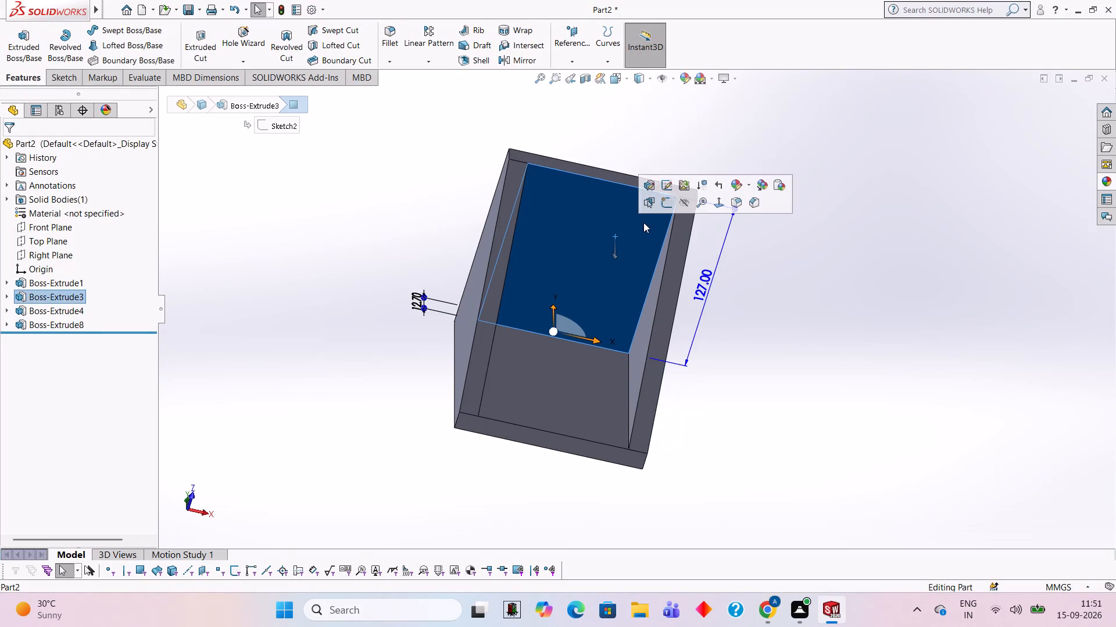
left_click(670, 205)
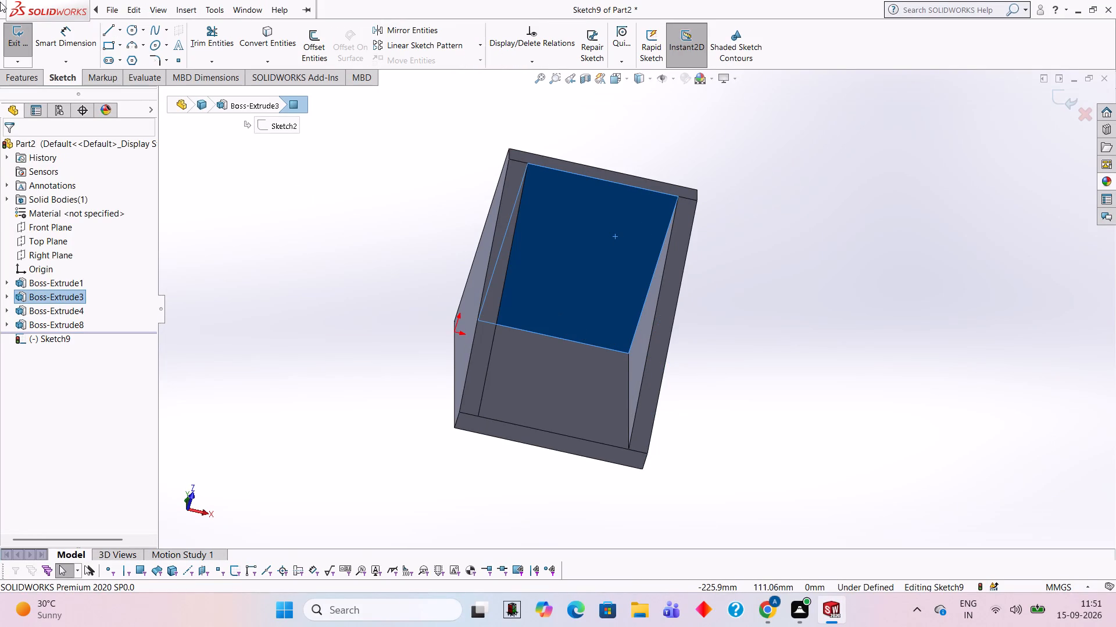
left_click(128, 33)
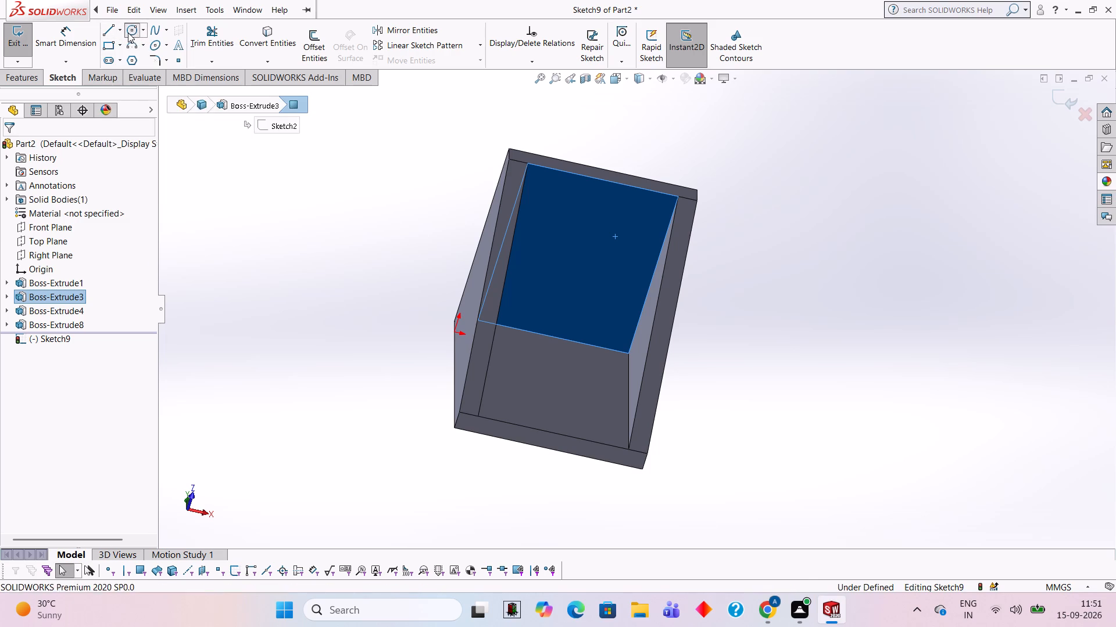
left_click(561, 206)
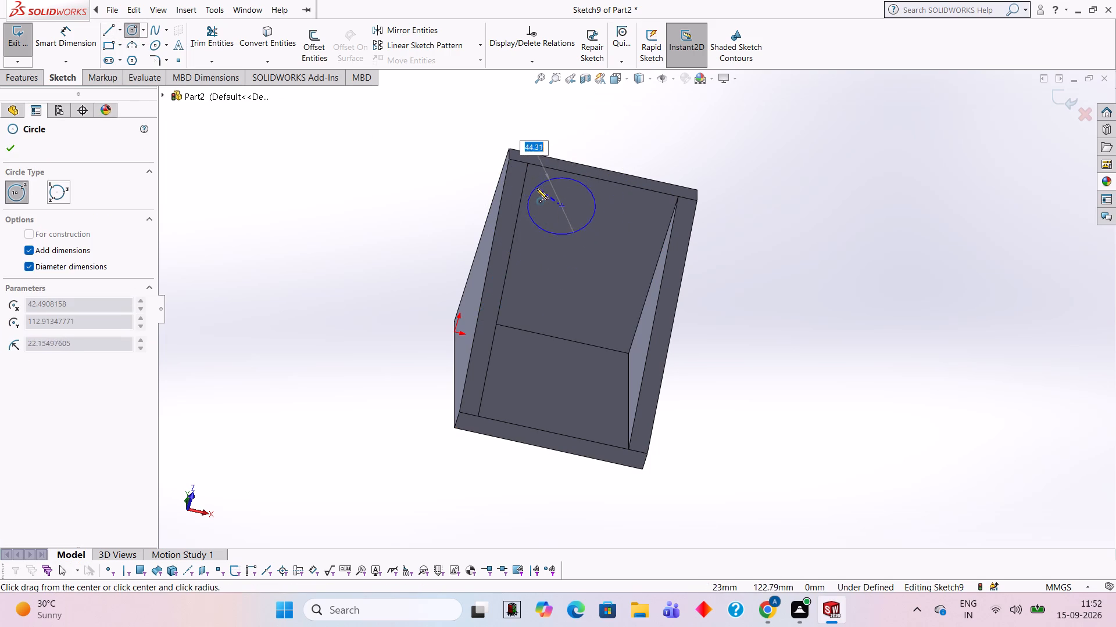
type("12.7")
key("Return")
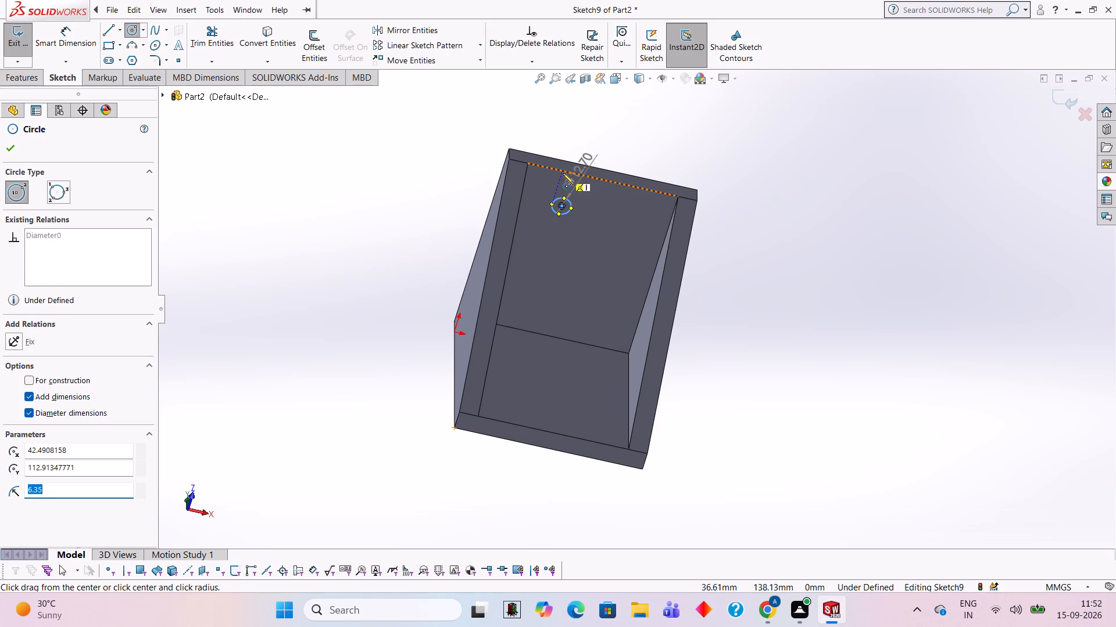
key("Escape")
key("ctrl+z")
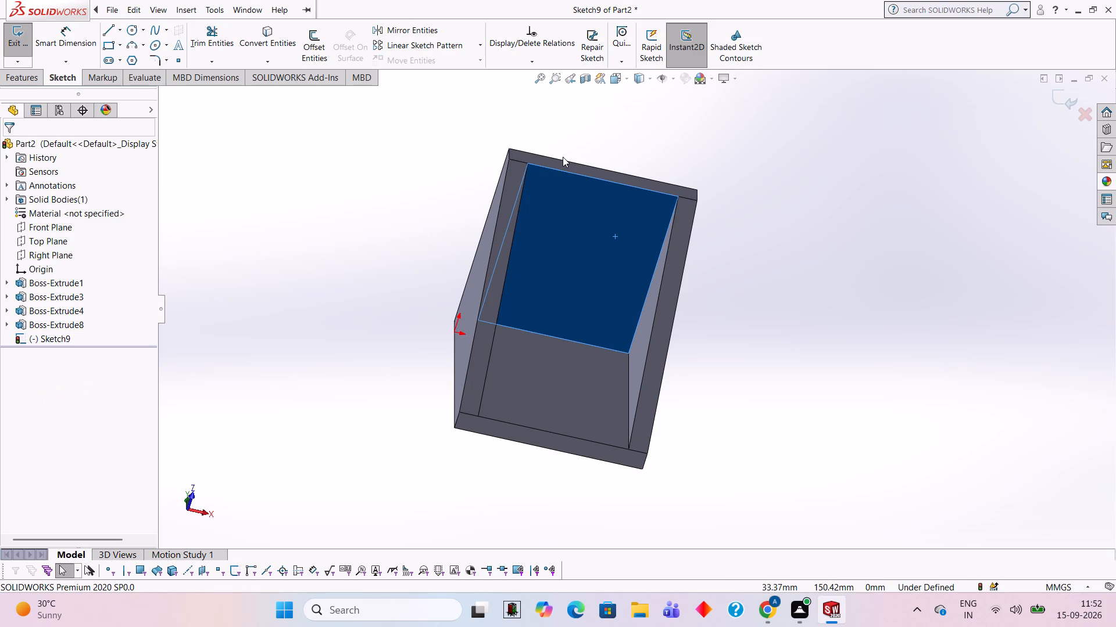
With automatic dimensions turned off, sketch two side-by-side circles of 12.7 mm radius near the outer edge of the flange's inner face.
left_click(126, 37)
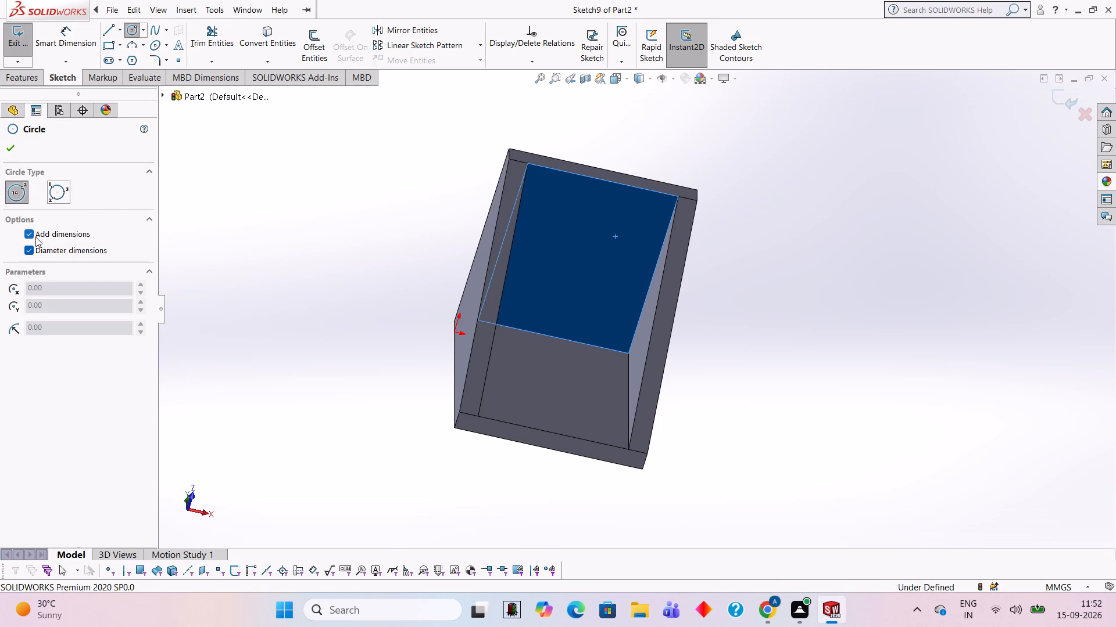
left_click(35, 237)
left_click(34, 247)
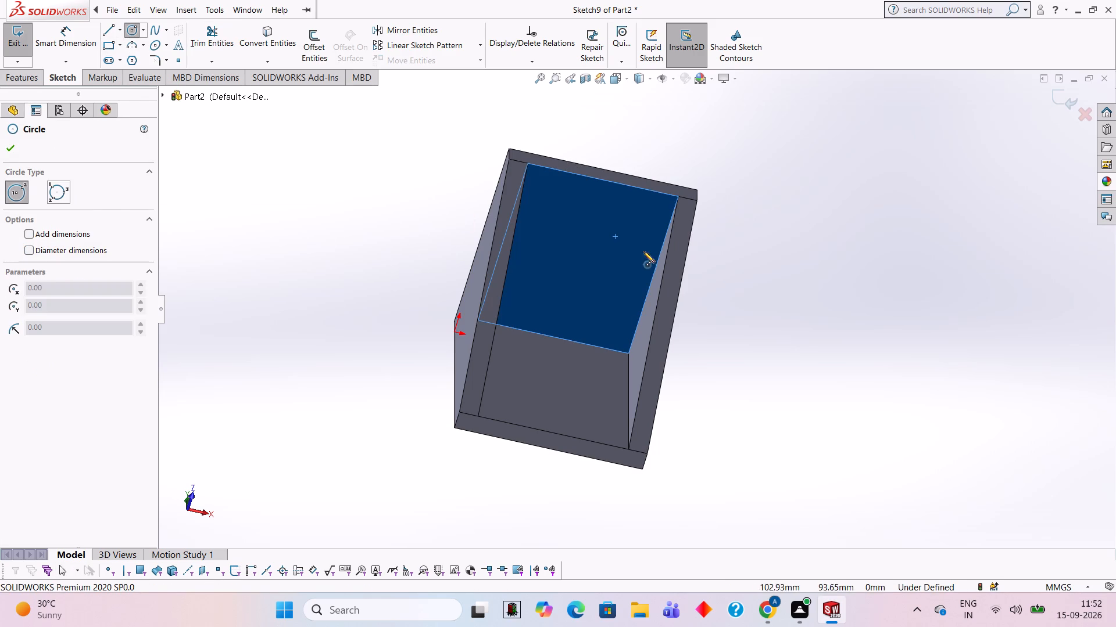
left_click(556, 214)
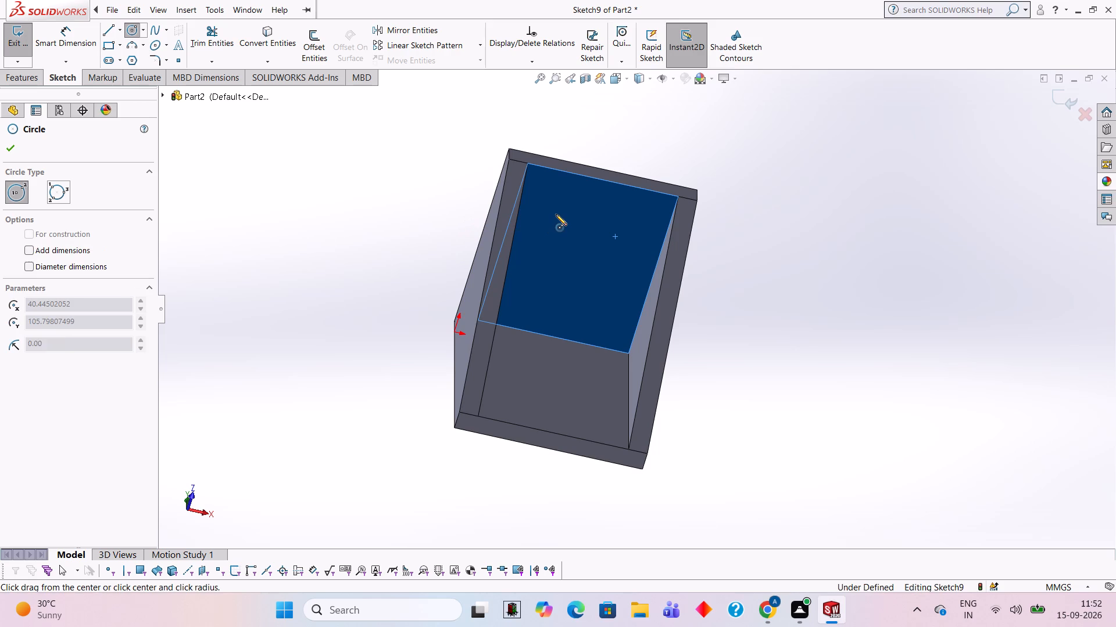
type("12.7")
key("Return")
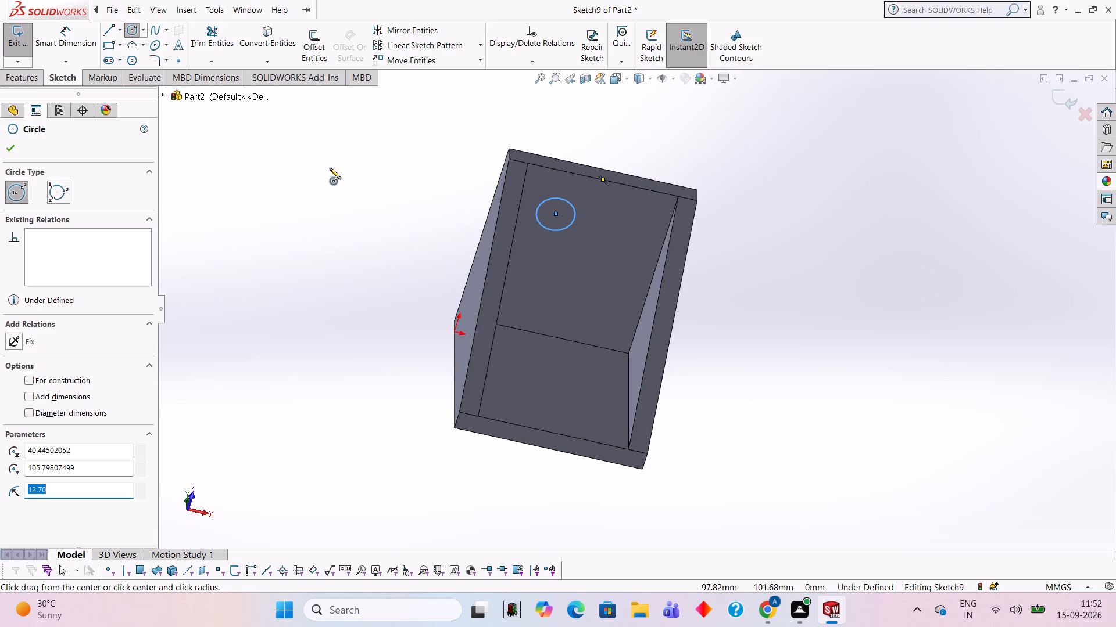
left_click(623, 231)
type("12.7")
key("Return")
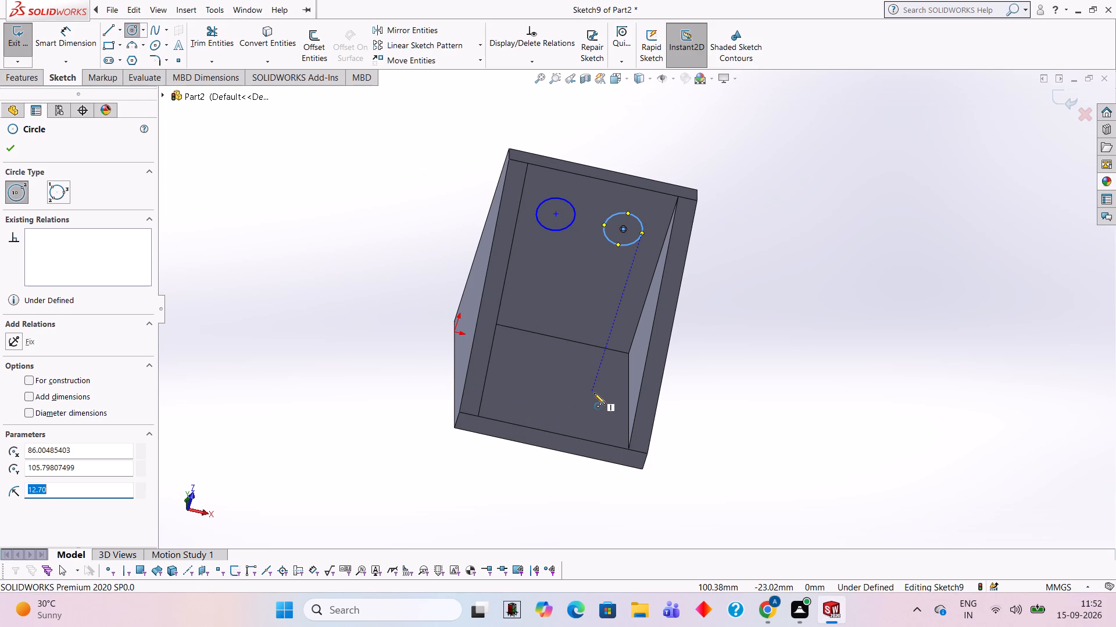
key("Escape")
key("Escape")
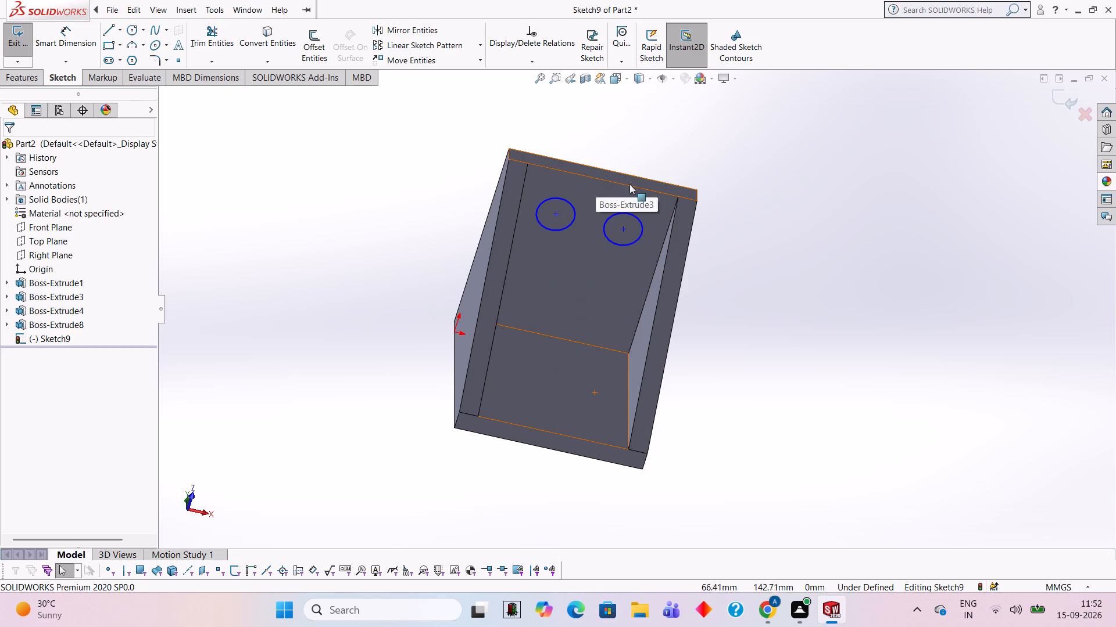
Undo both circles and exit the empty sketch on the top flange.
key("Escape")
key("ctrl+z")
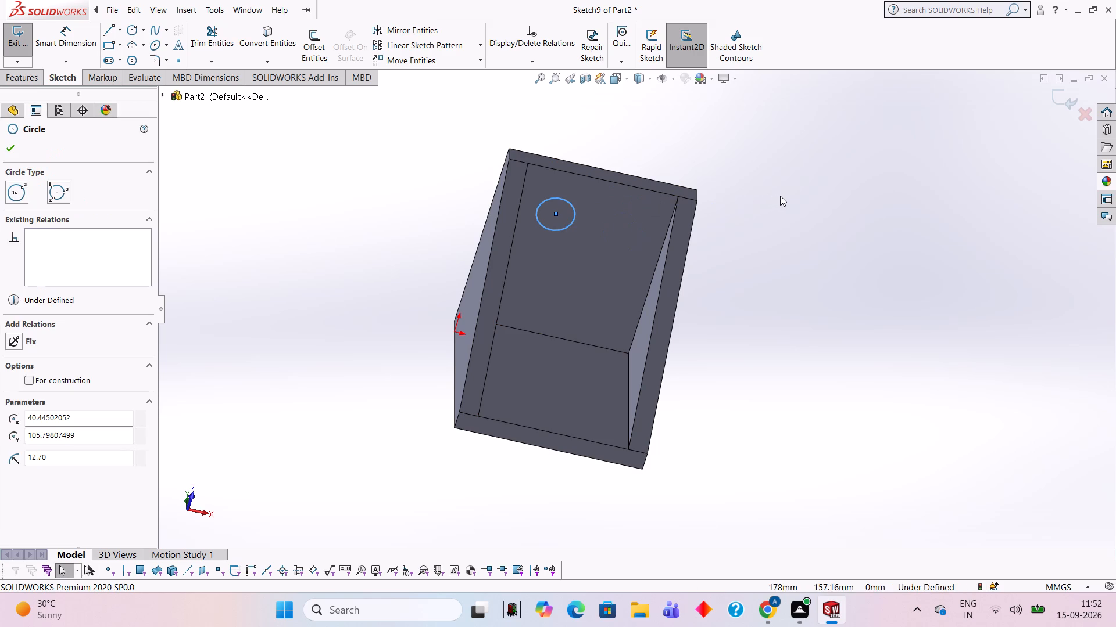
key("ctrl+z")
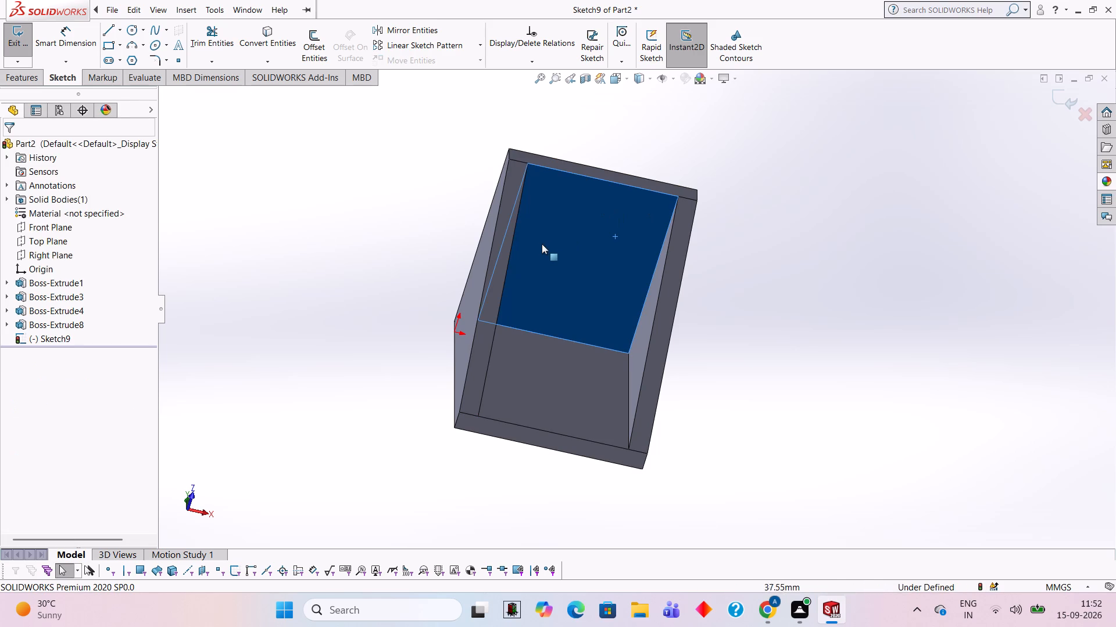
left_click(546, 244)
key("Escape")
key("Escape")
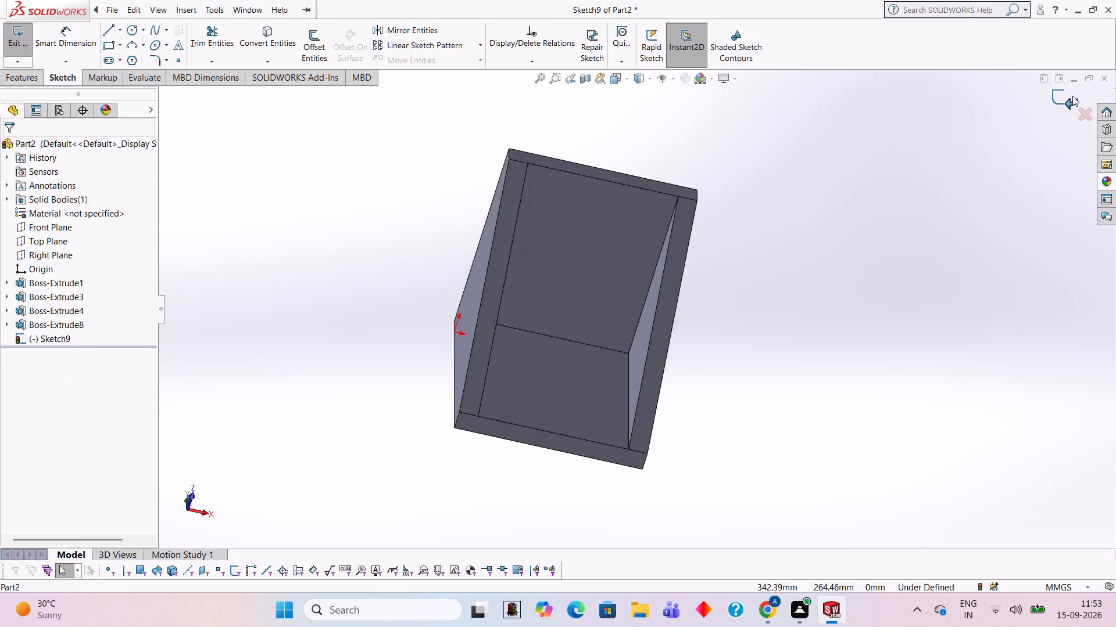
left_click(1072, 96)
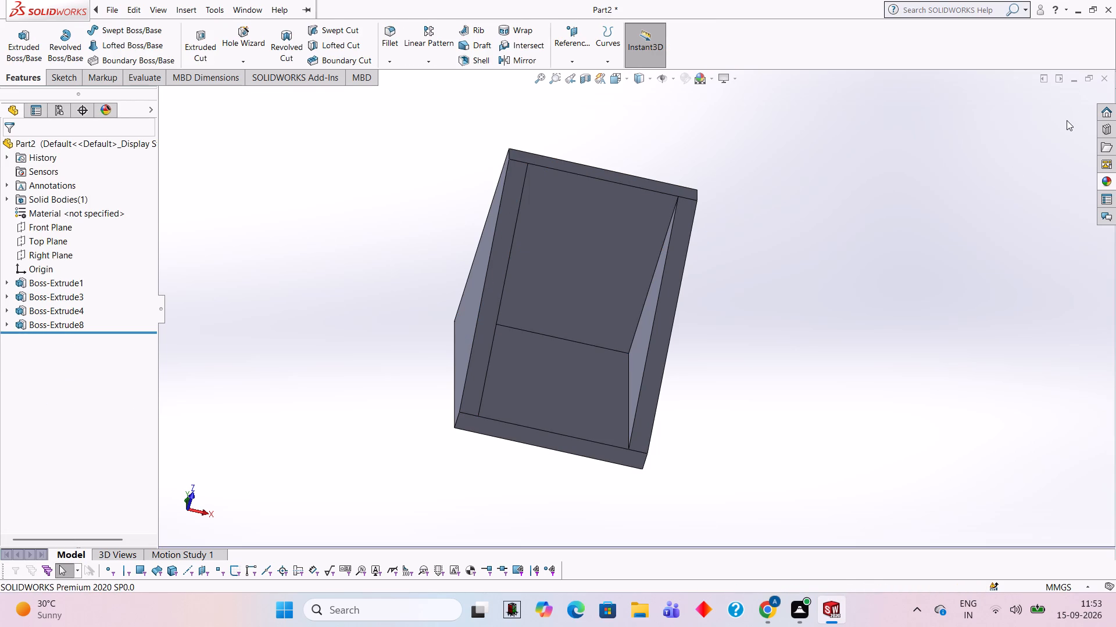
In a new sketch on the top flange's inner face, draw a 127 mm centre line from the outer edge's midpoint to the plate.
left_click(544, 226)
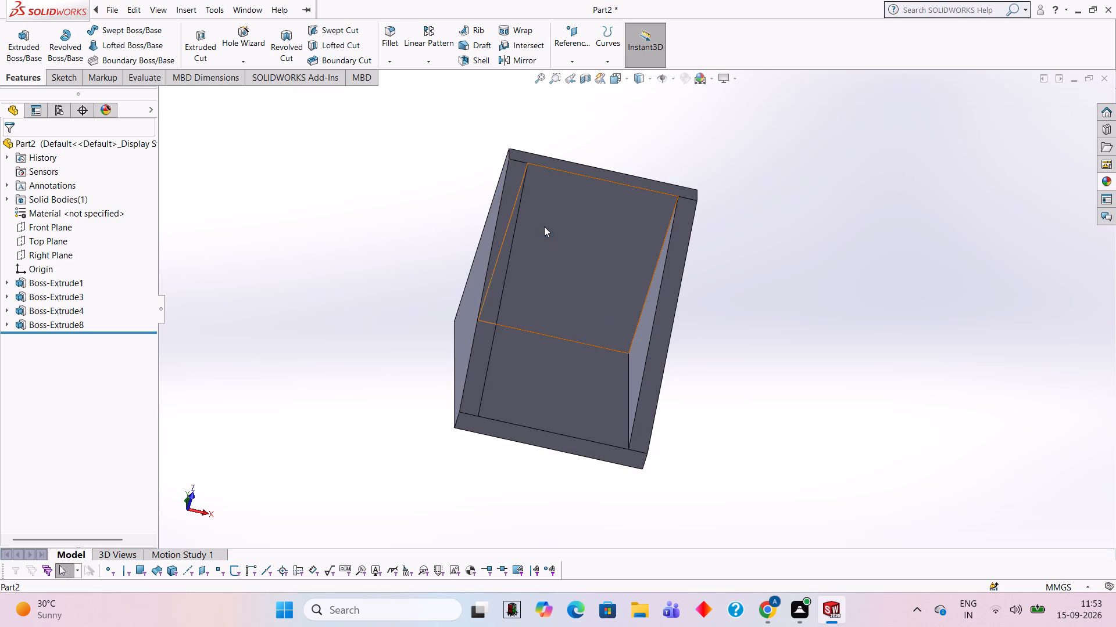
left_click(596, 200)
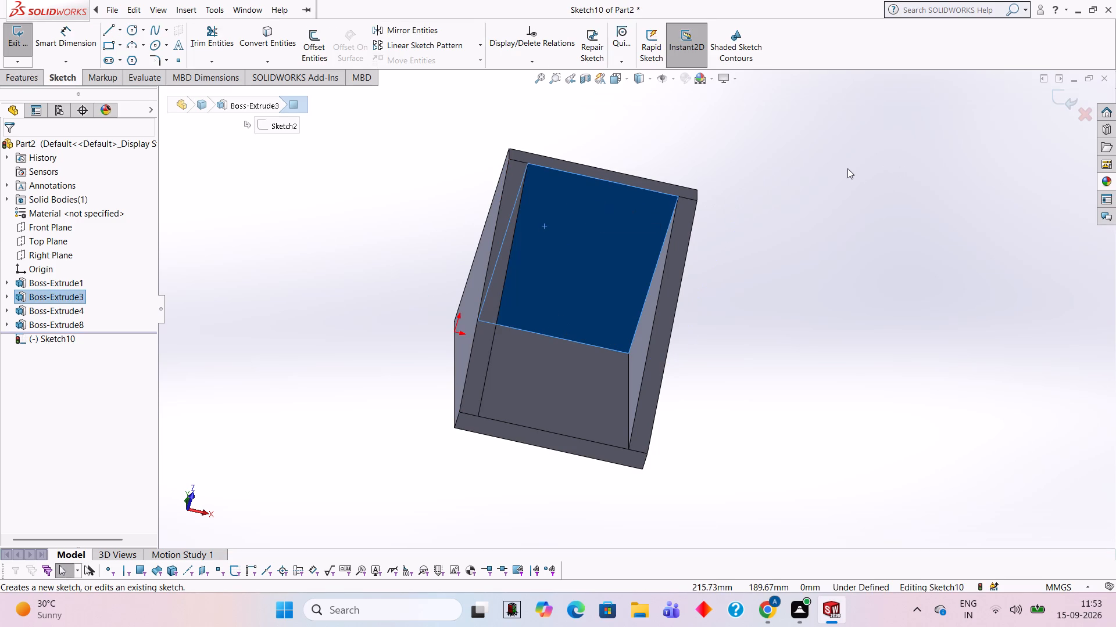
key("ctrl+8")
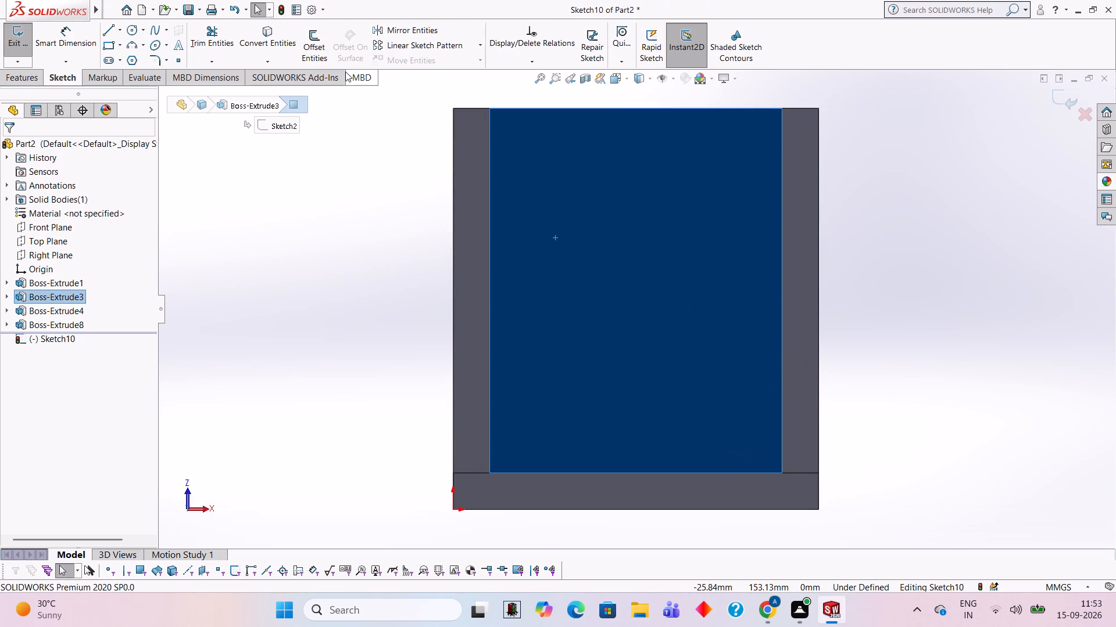
left_click(107, 33)
left_click(636, 108)
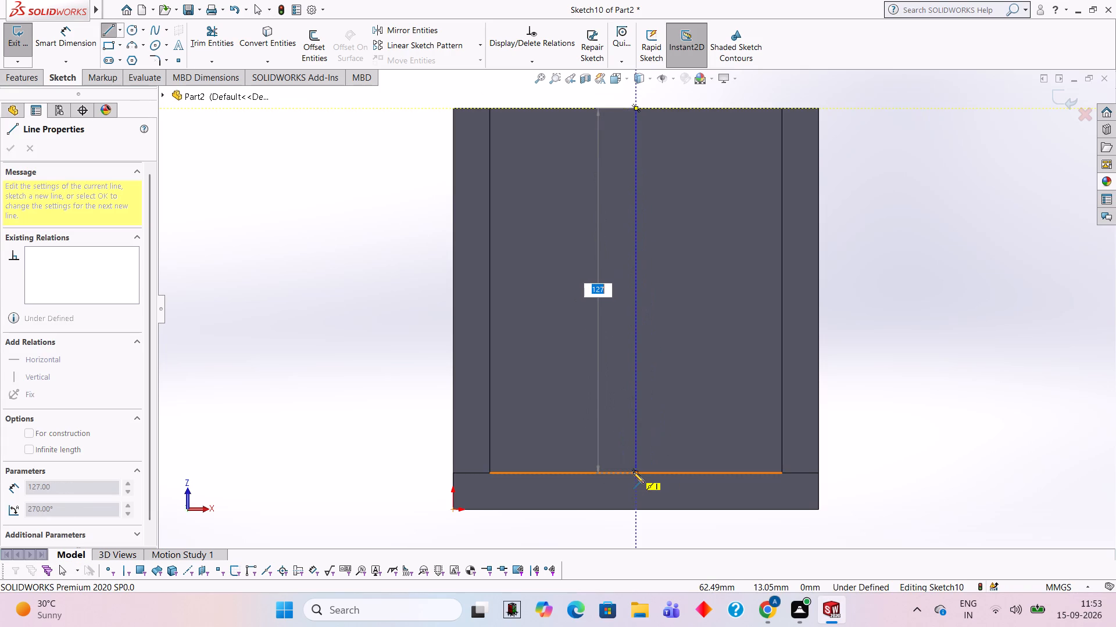
left_click(633, 472)
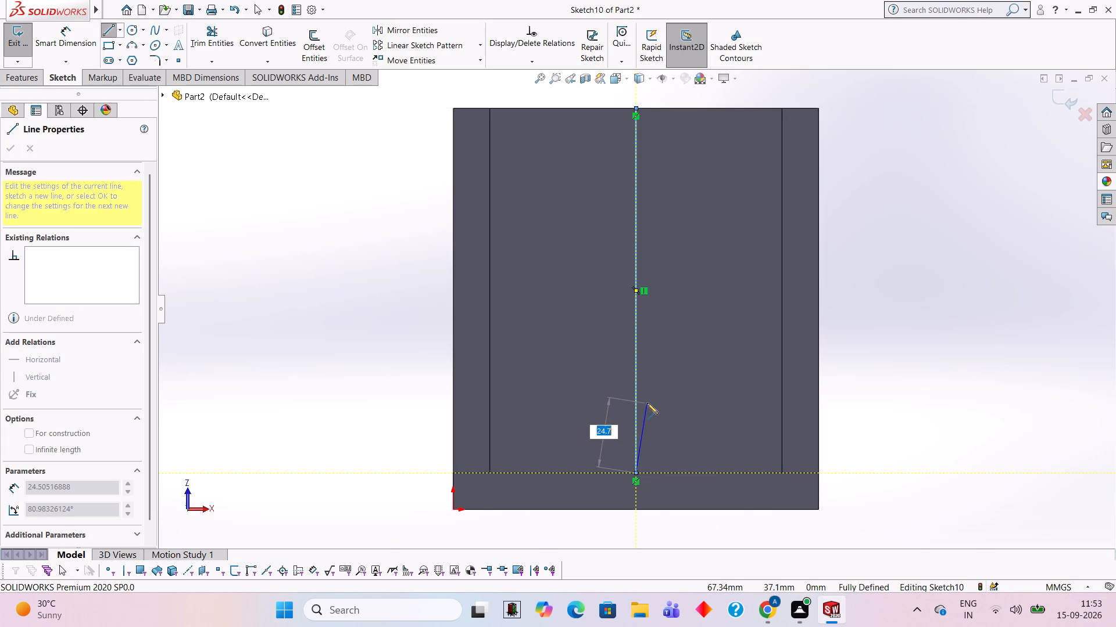
key("Escape")
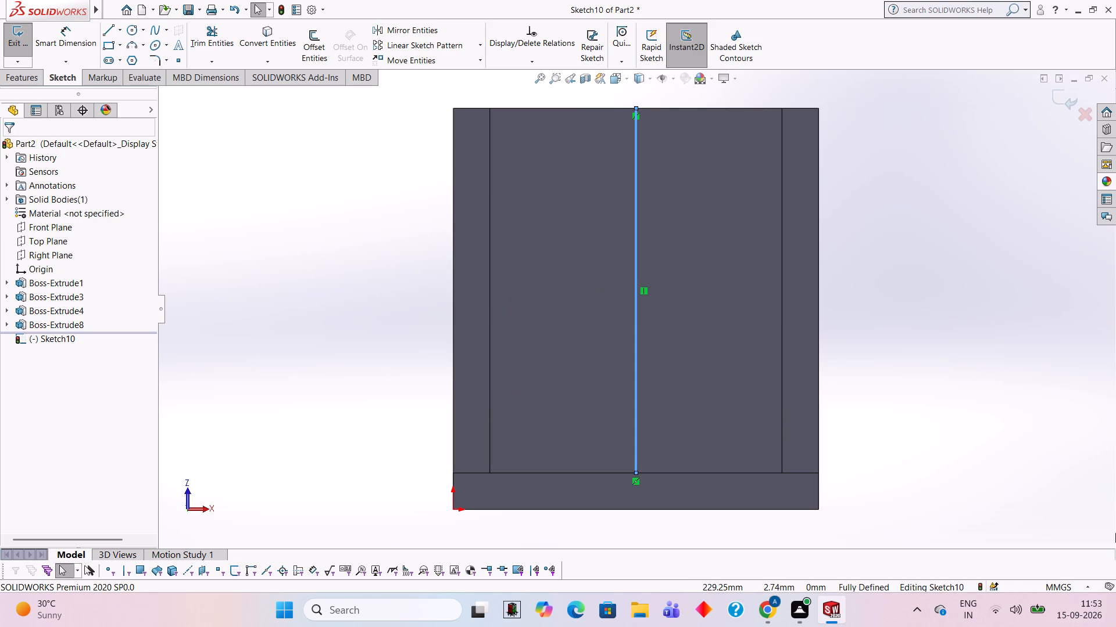
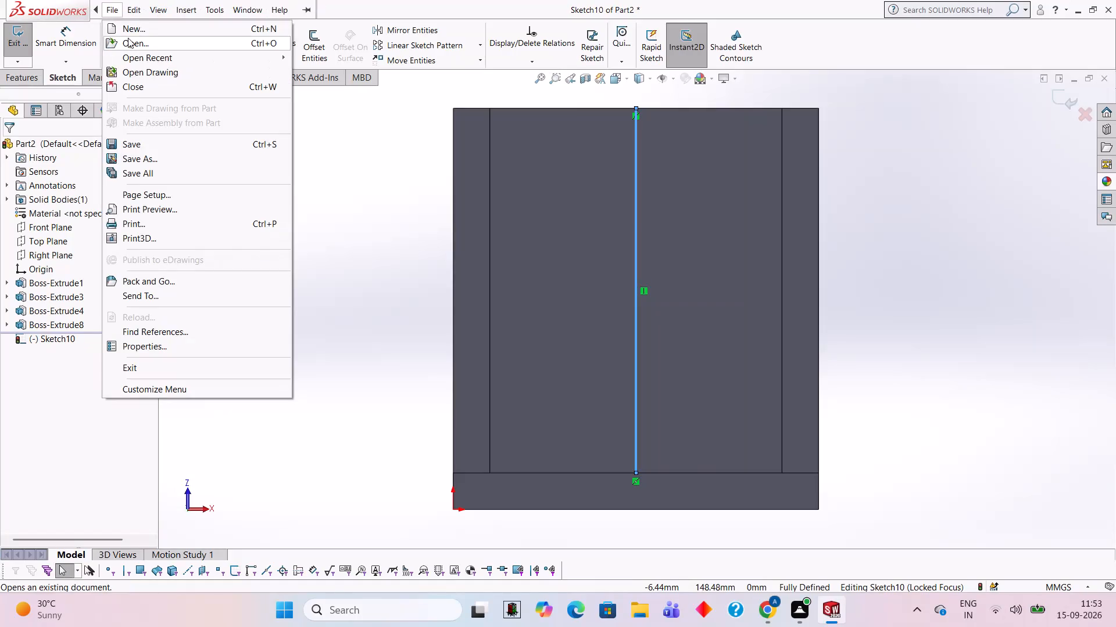
Sketch a circle of 12.7 mm radius between the centre line and the X-negative web, near the flange's outer edge.
left_click(331, 105)
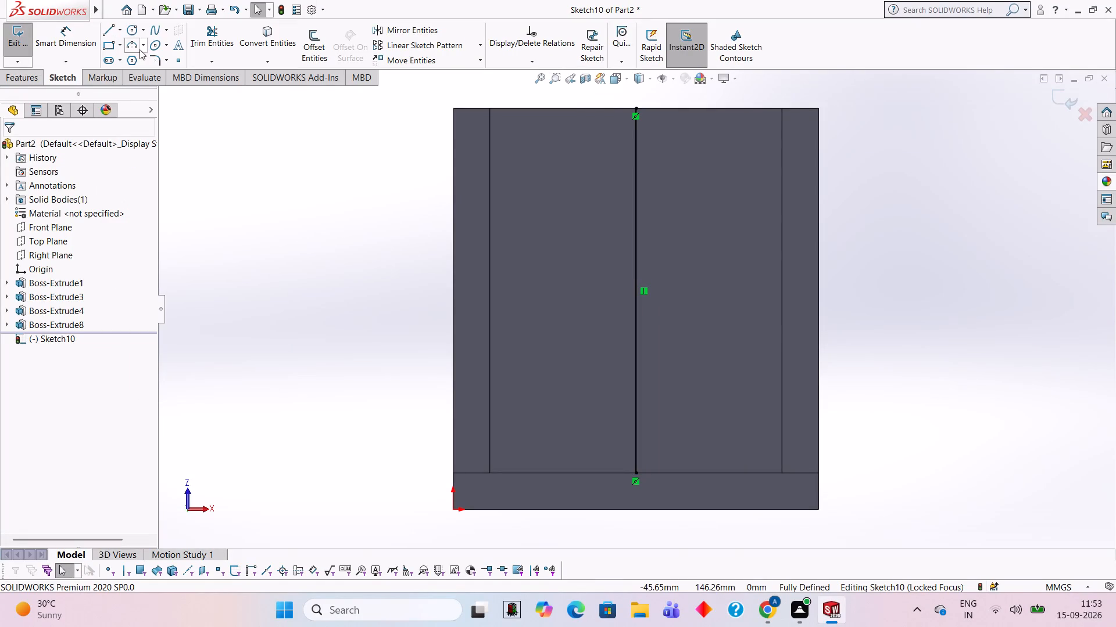
left_click(135, 31)
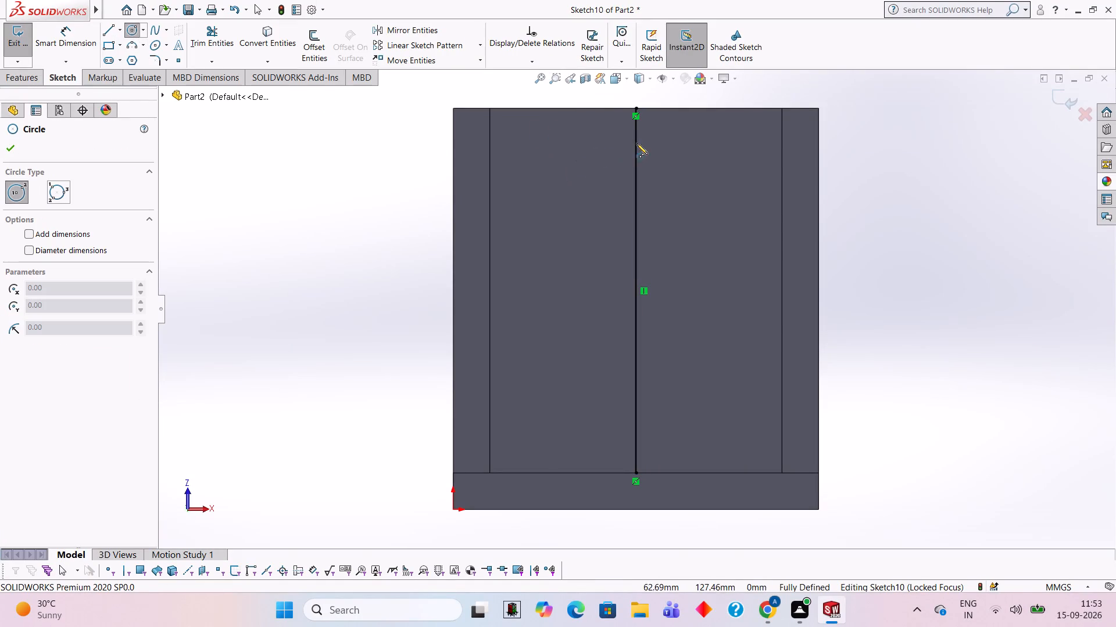
left_click(563, 170)
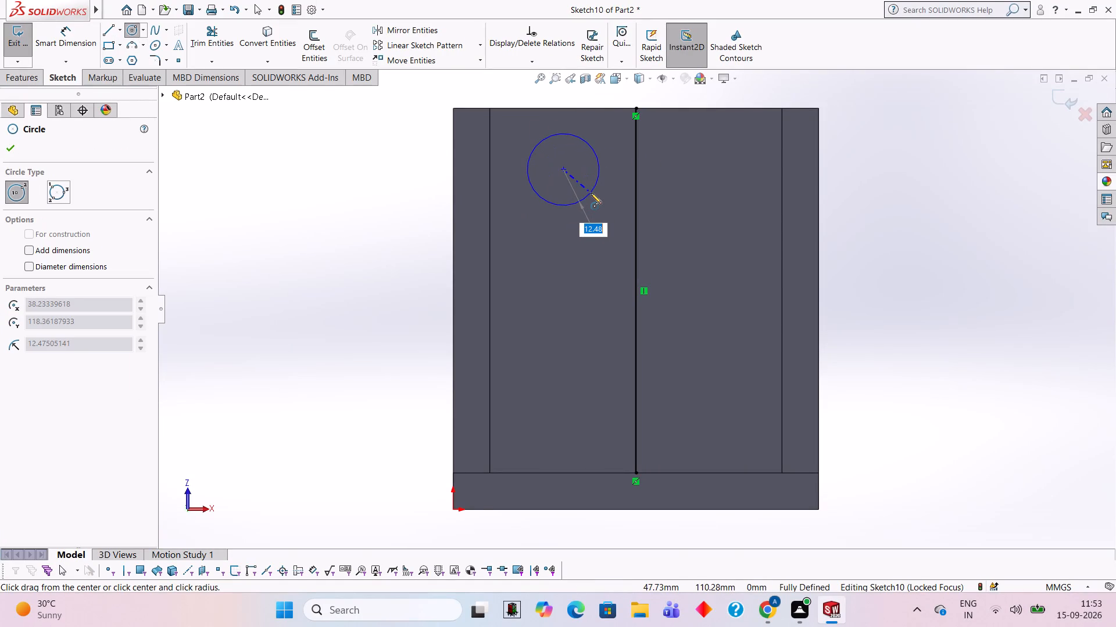
type("12.7")
key("Return")
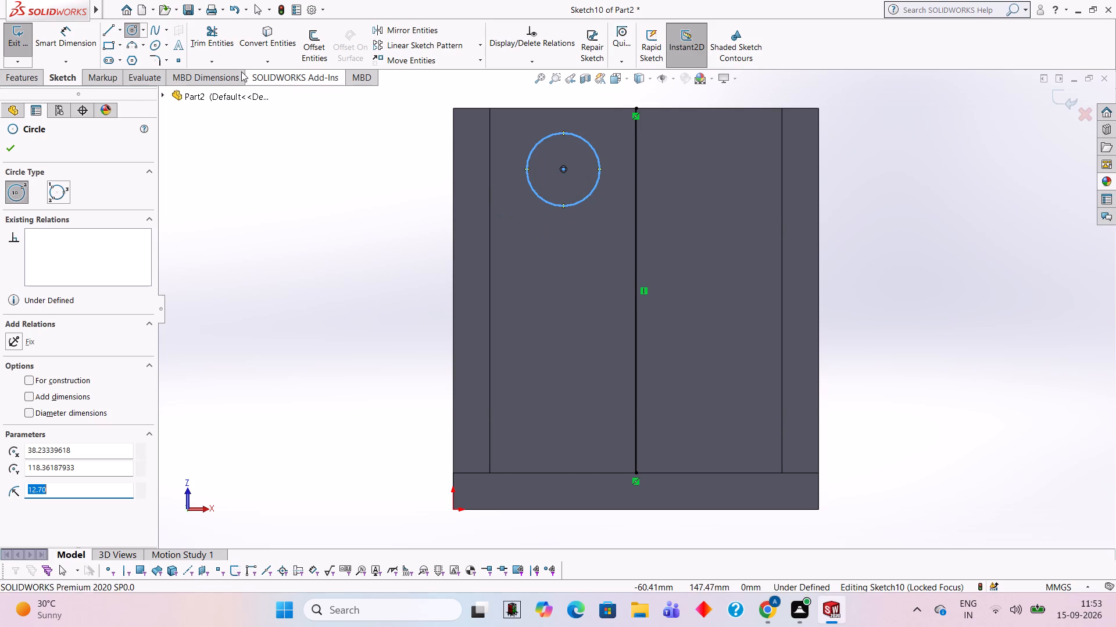
Dimension the circle's centre 25.4 mm horizontally from the vertical centre line.
left_click(41, 45)
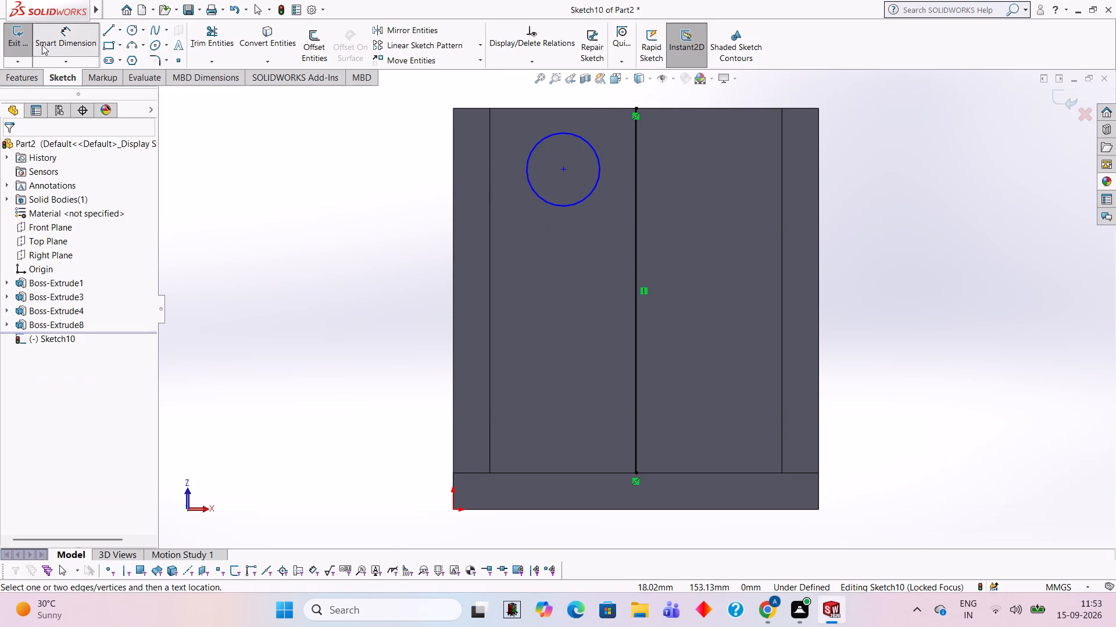
left_click(634, 168)
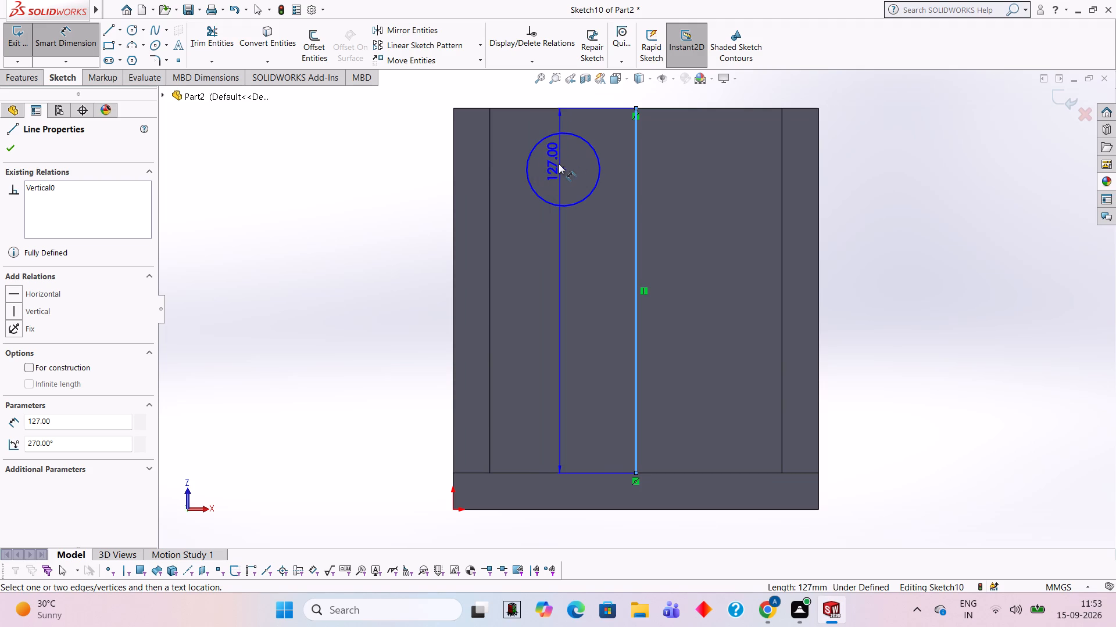
left_click(563, 167)
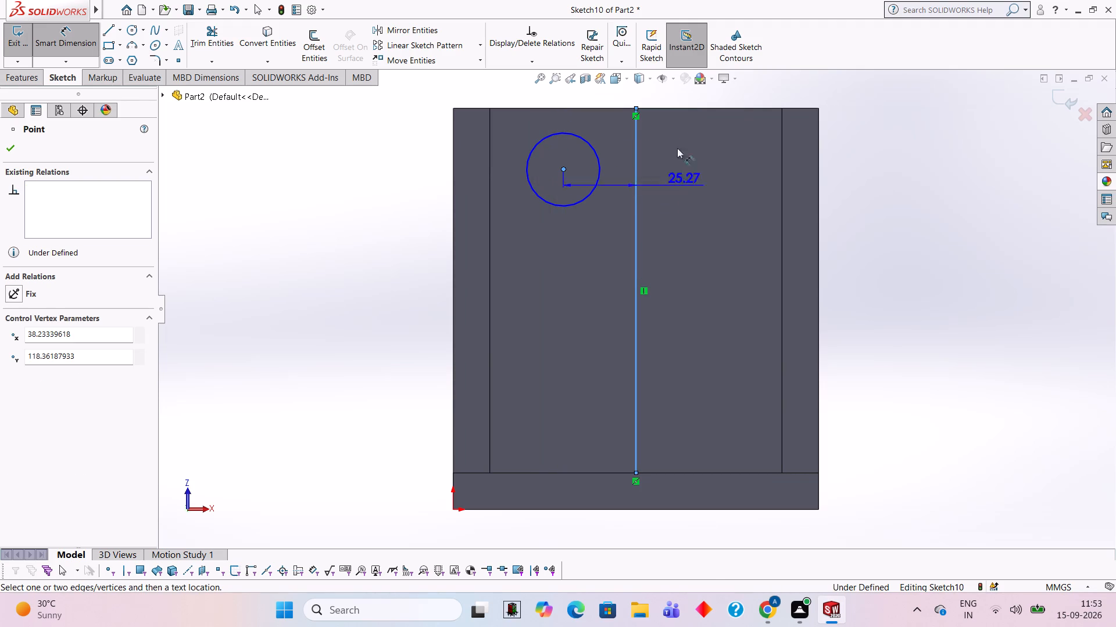
left_click(587, 102)
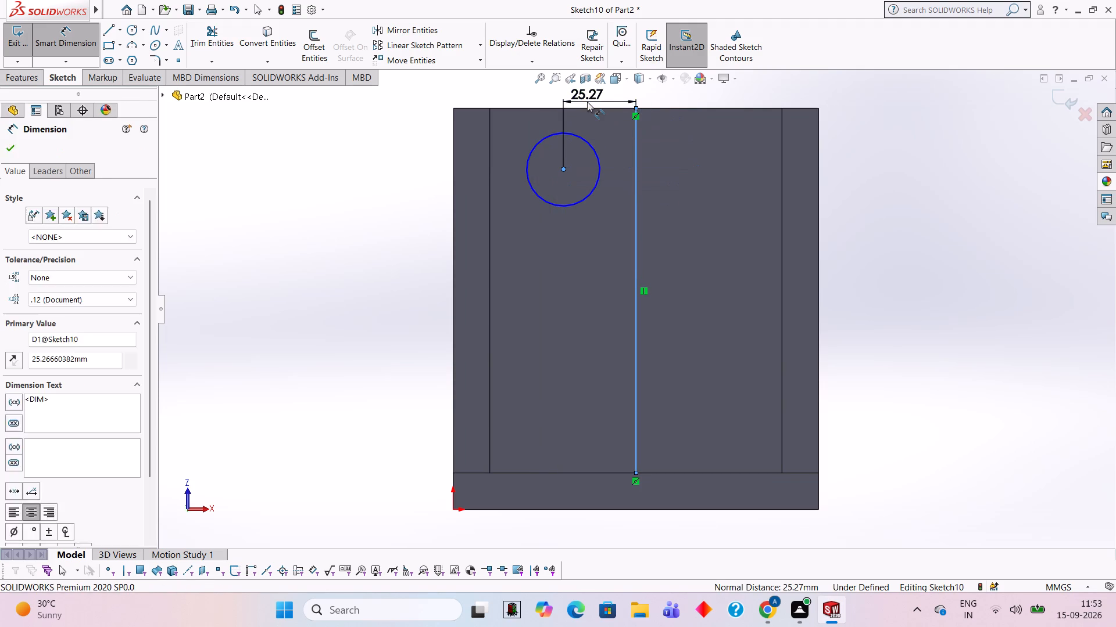
type("25.4")
key("Return")
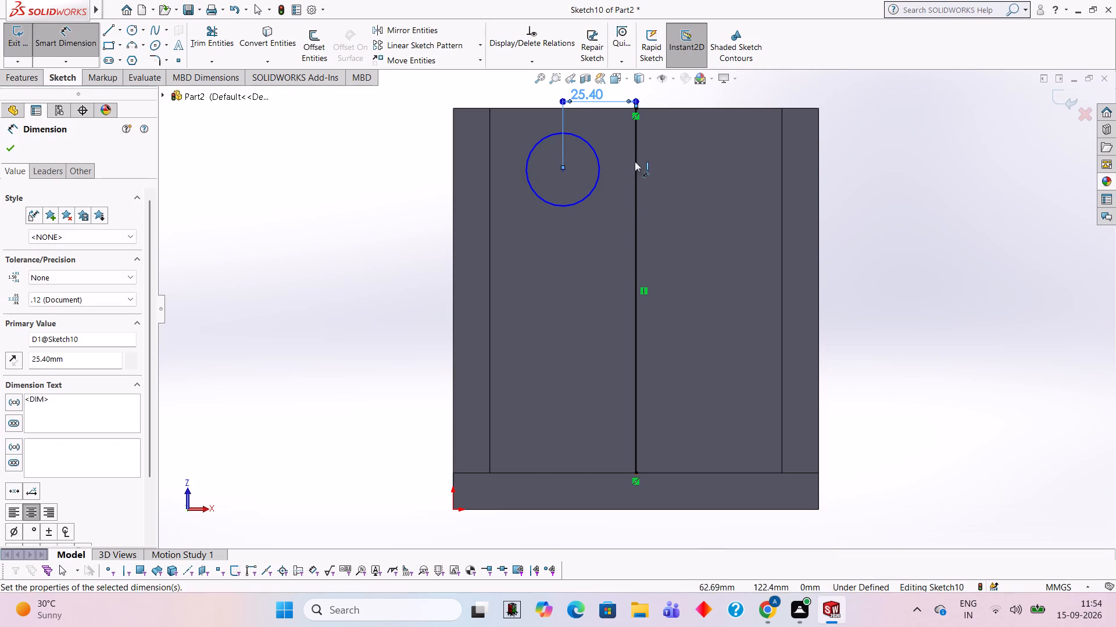
key("Escape")
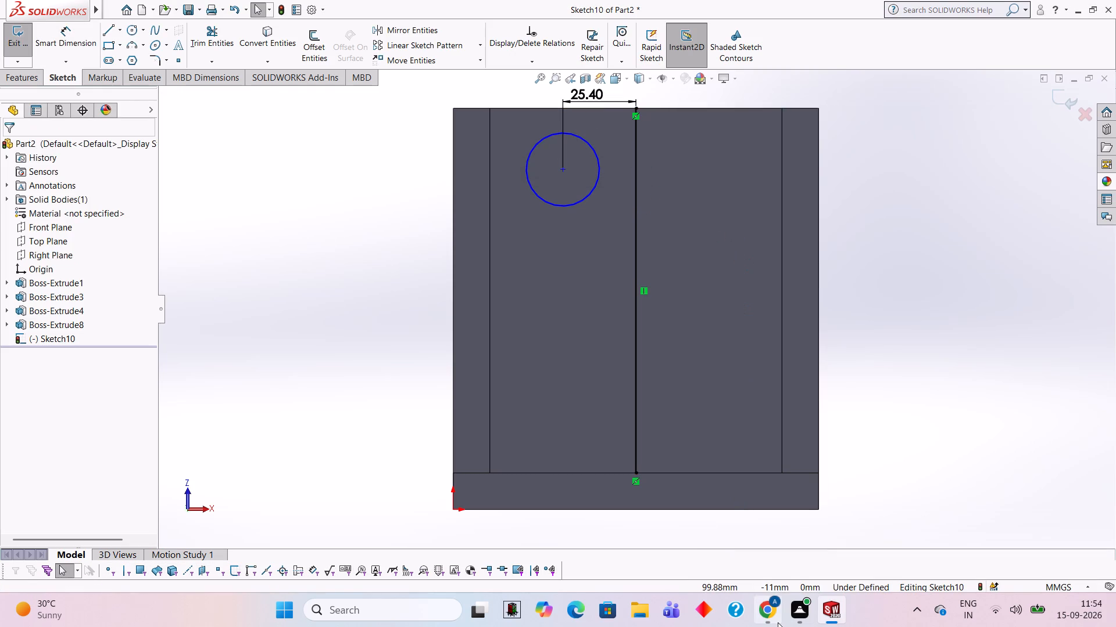
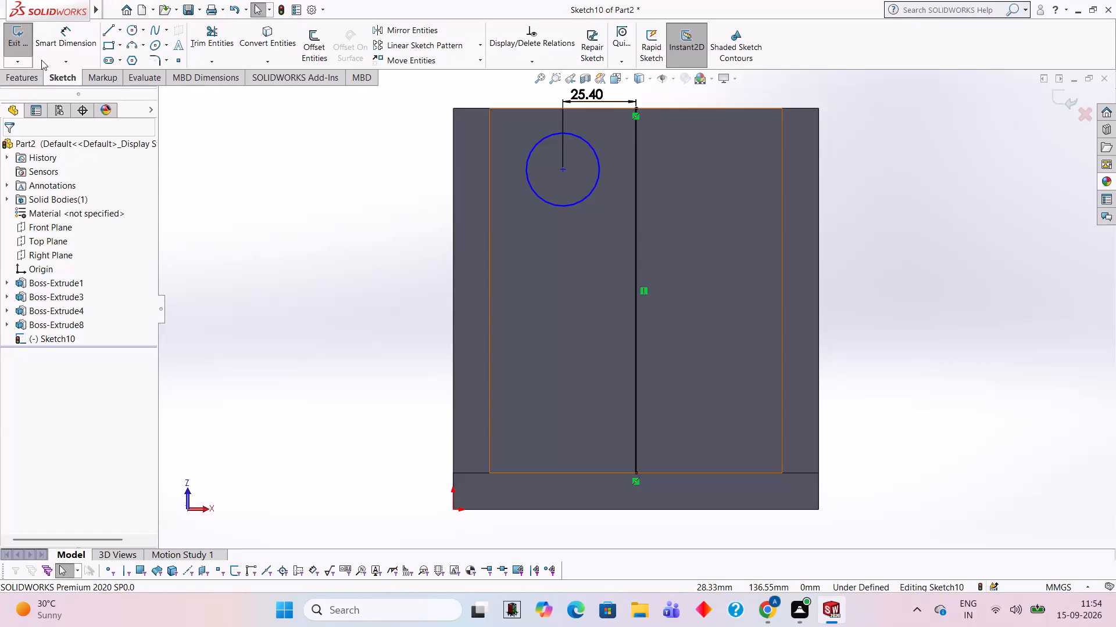
Dimension the circle's centre 88.9 mm from the flange's inner edge at the back plate.
left_click(77, 48)
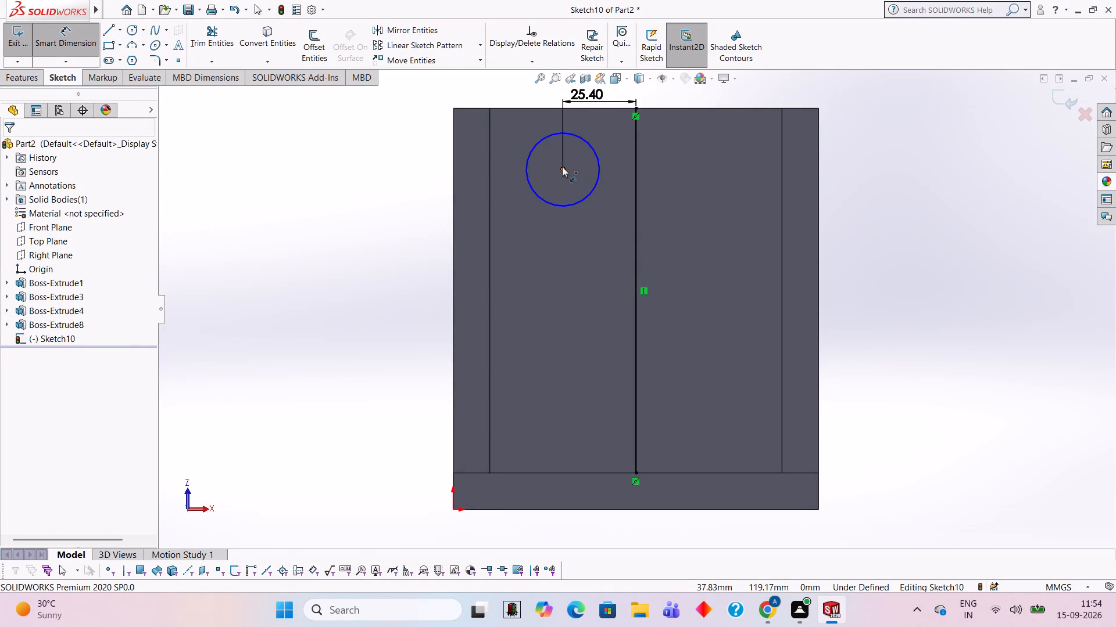
left_click(562, 167)
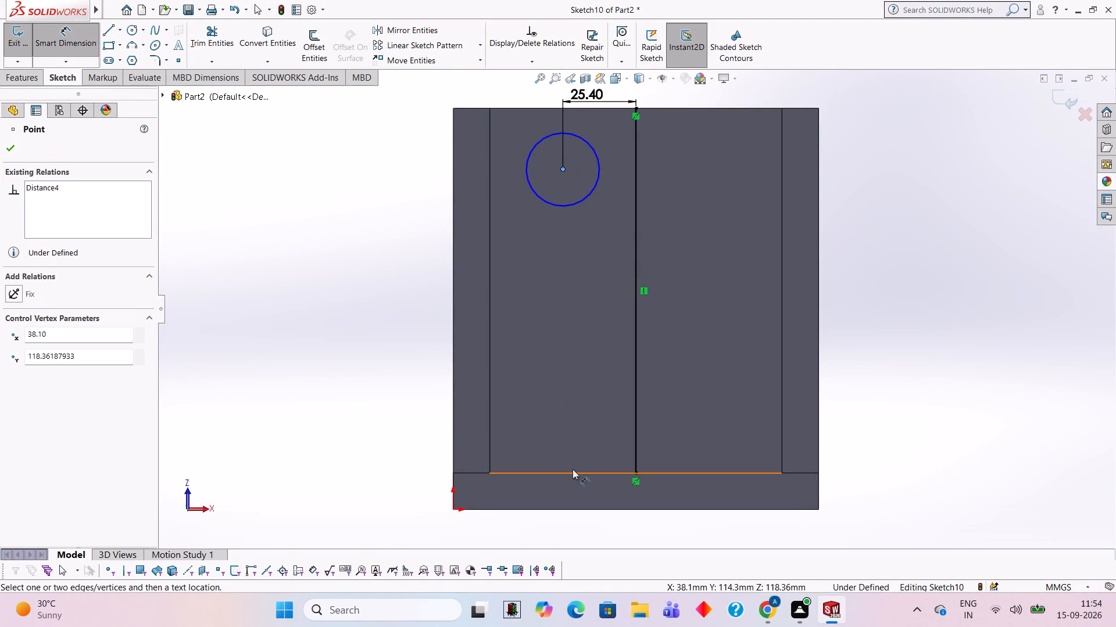
left_click(573, 471)
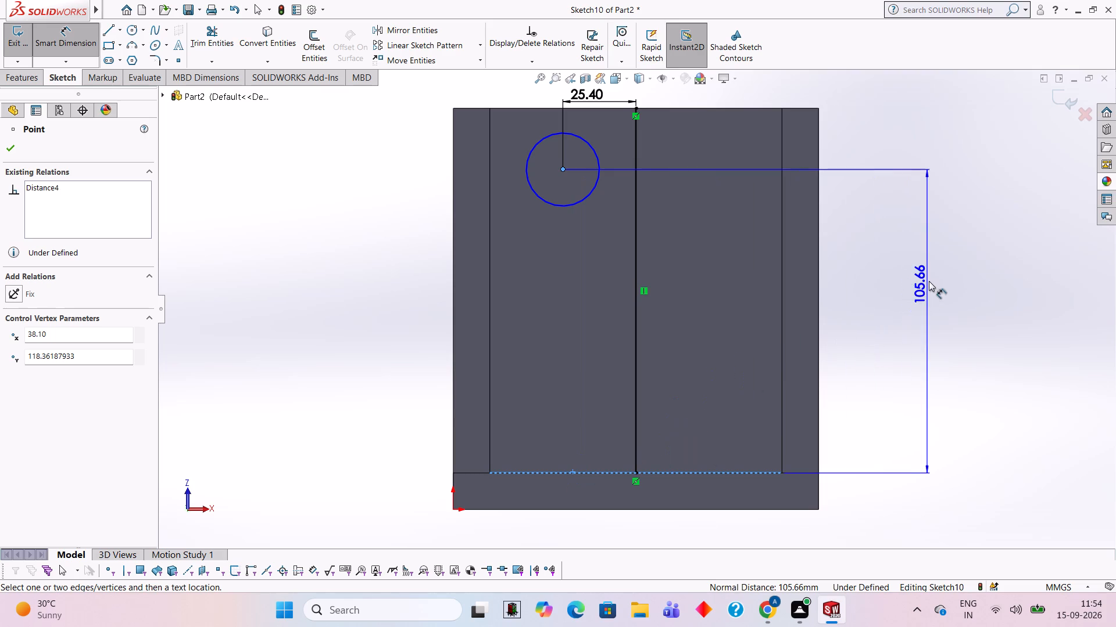
left_click(920, 270)
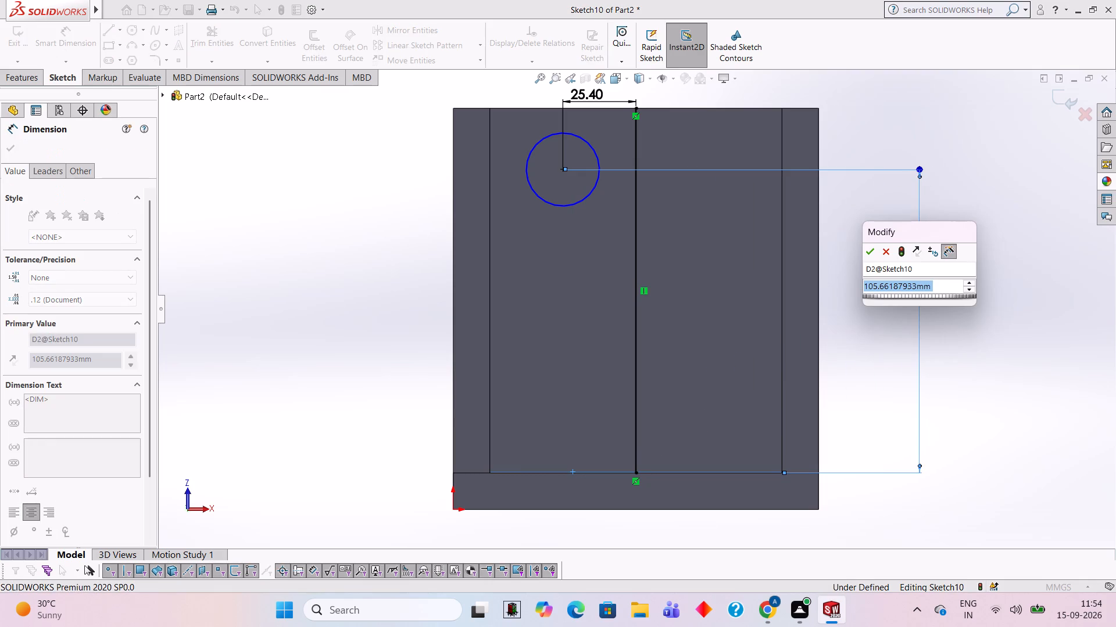
type("88")
type(".9")
key("Return")
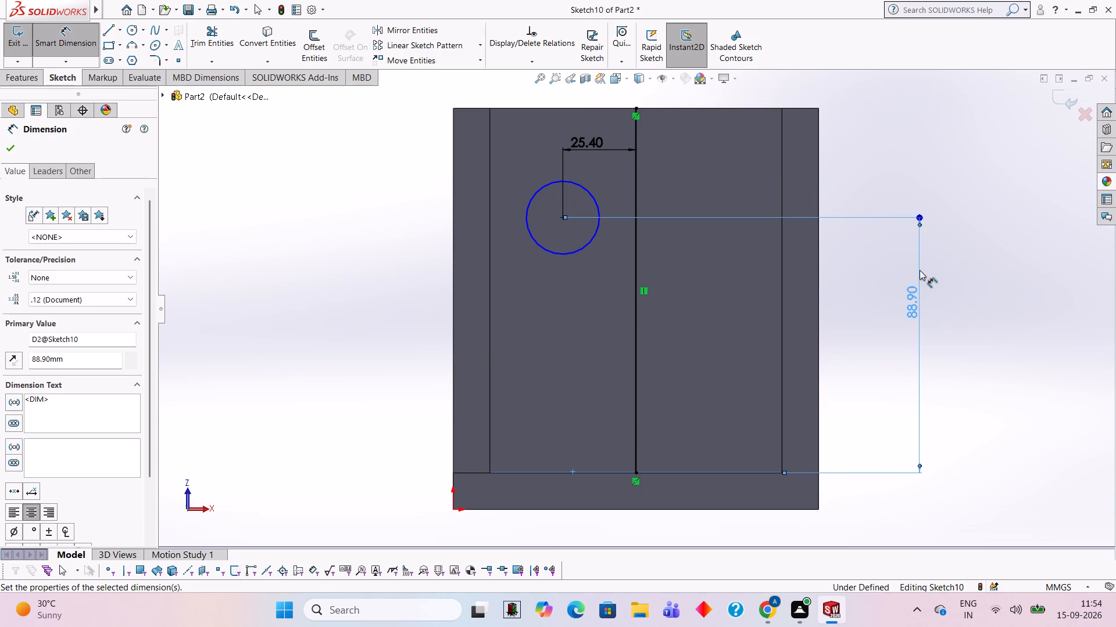
key("Escape")
key("Escape")
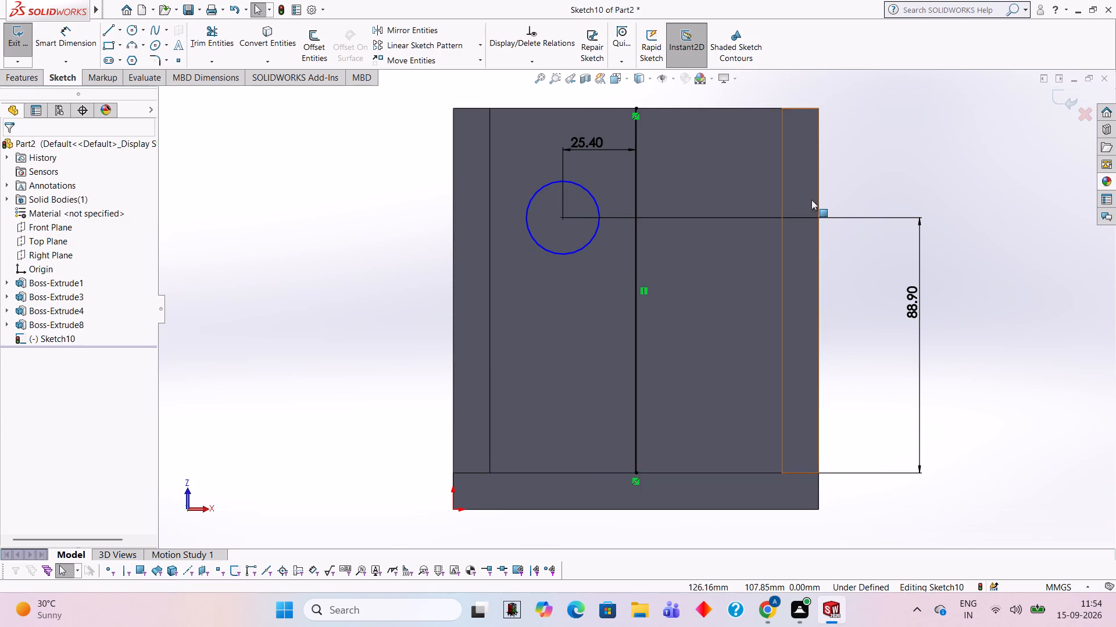
Cut the circle's region through the flange with a 12.7 mm blind Extruded Cut.
left_click(39, 74)
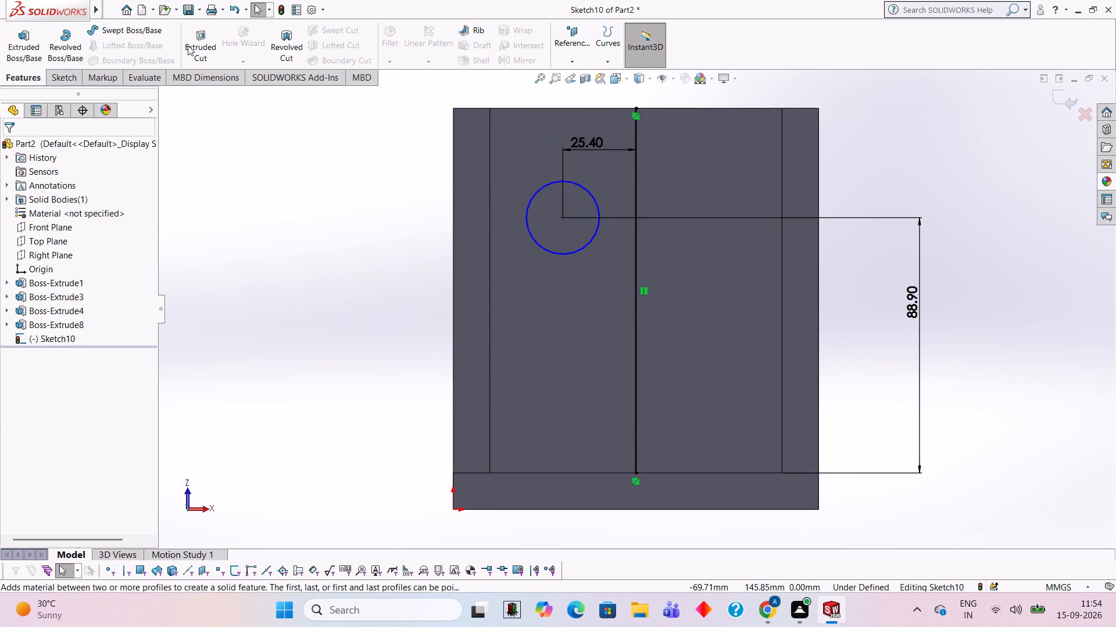
left_click(199, 44)
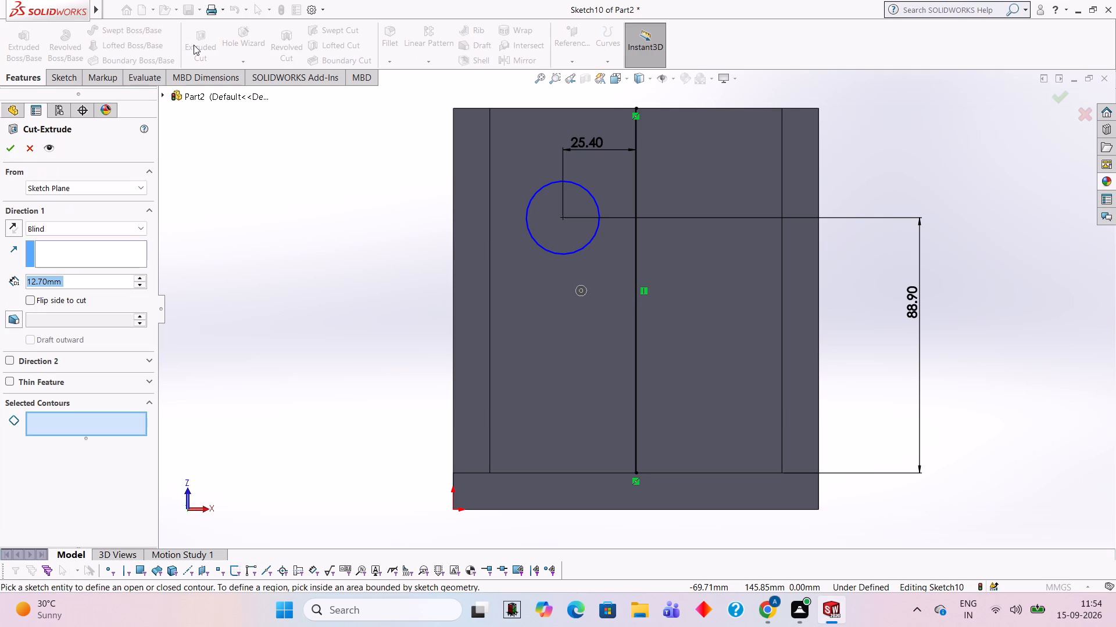
left_click(16, 227)
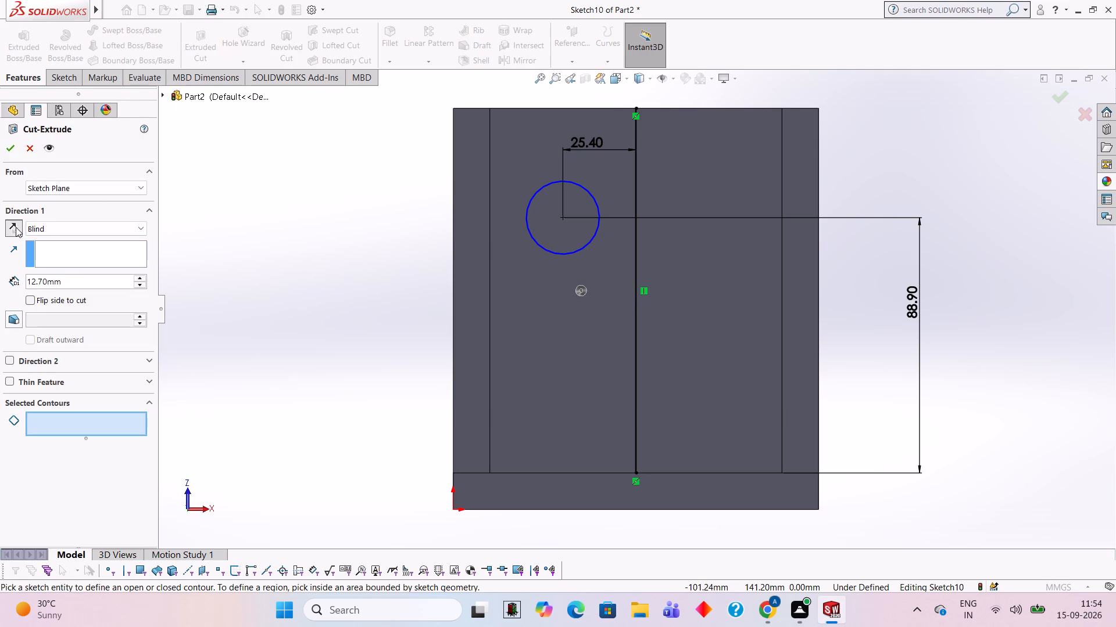
left_click(16, 227)
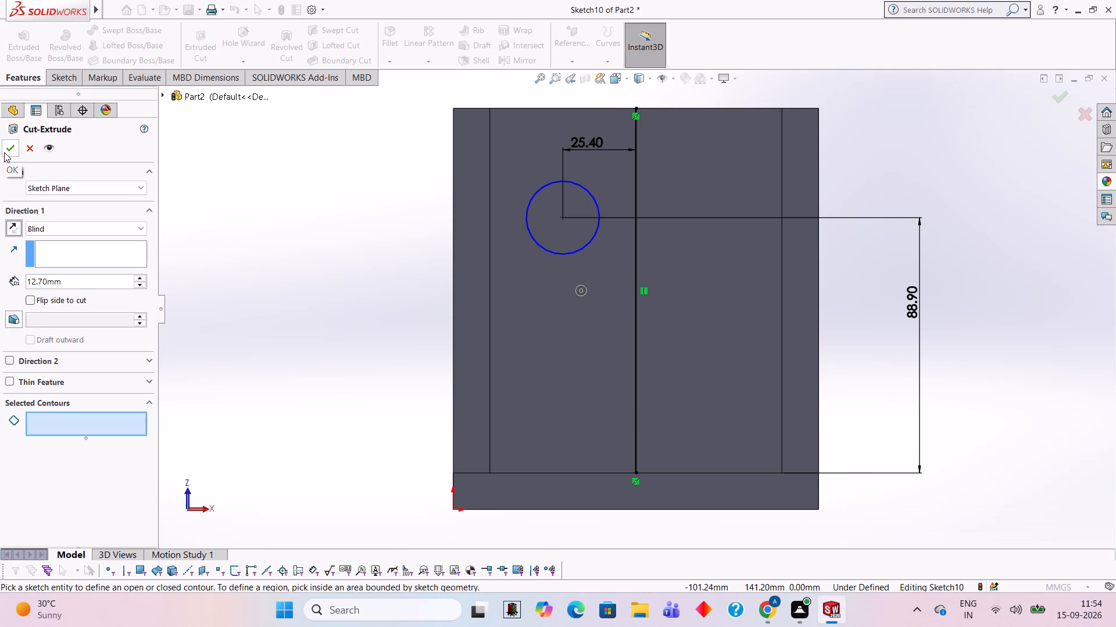
left_click(4, 152)
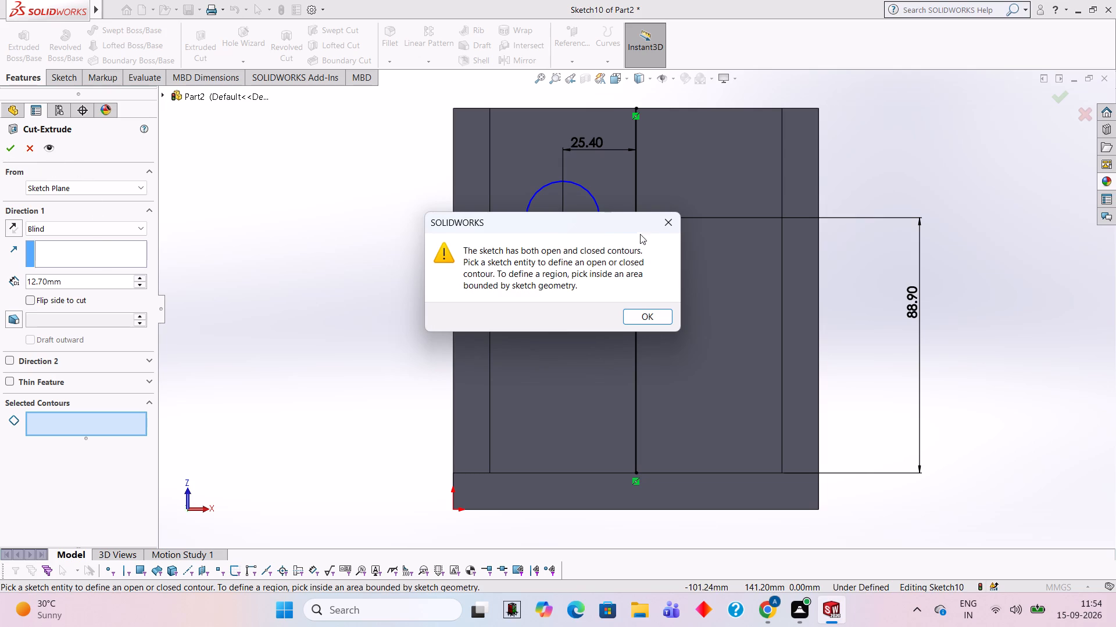
left_click(643, 316)
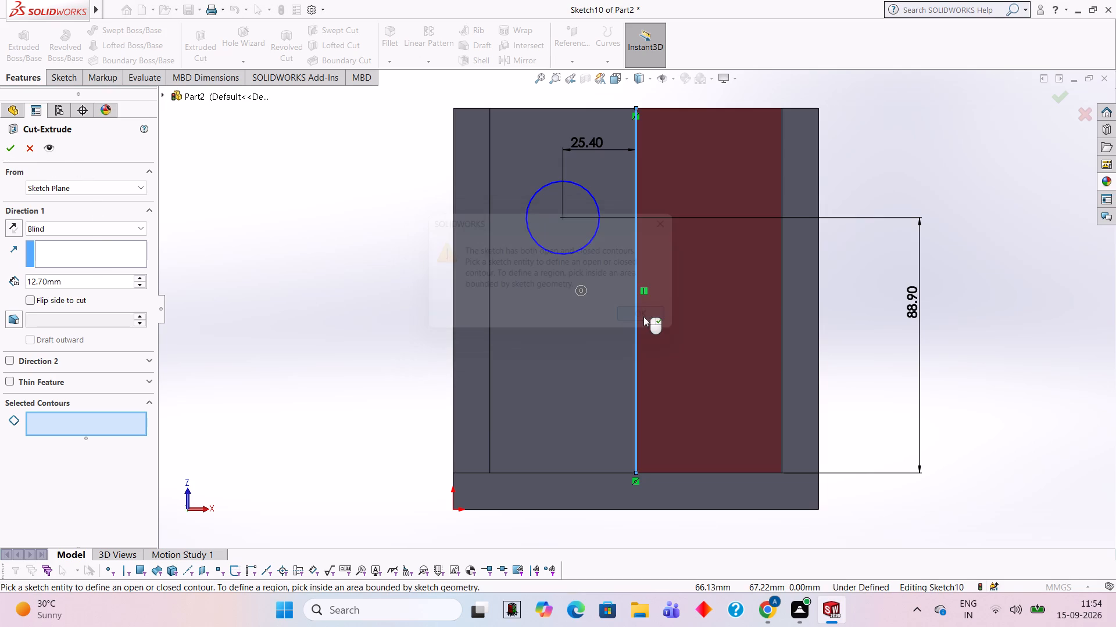
left_click(580, 237)
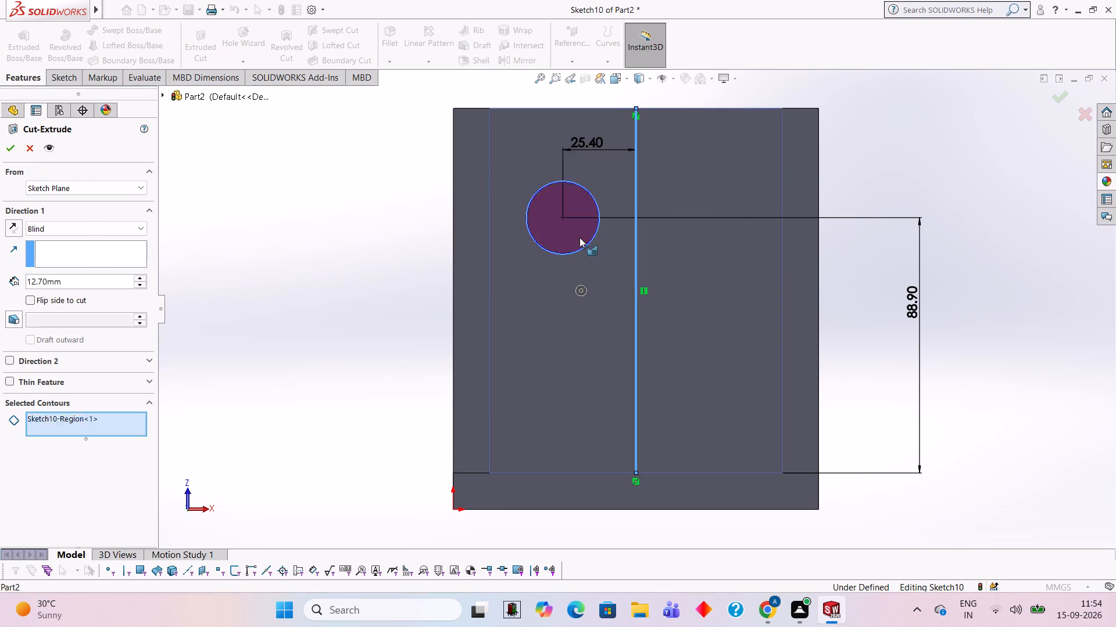
left_click(17, 151)
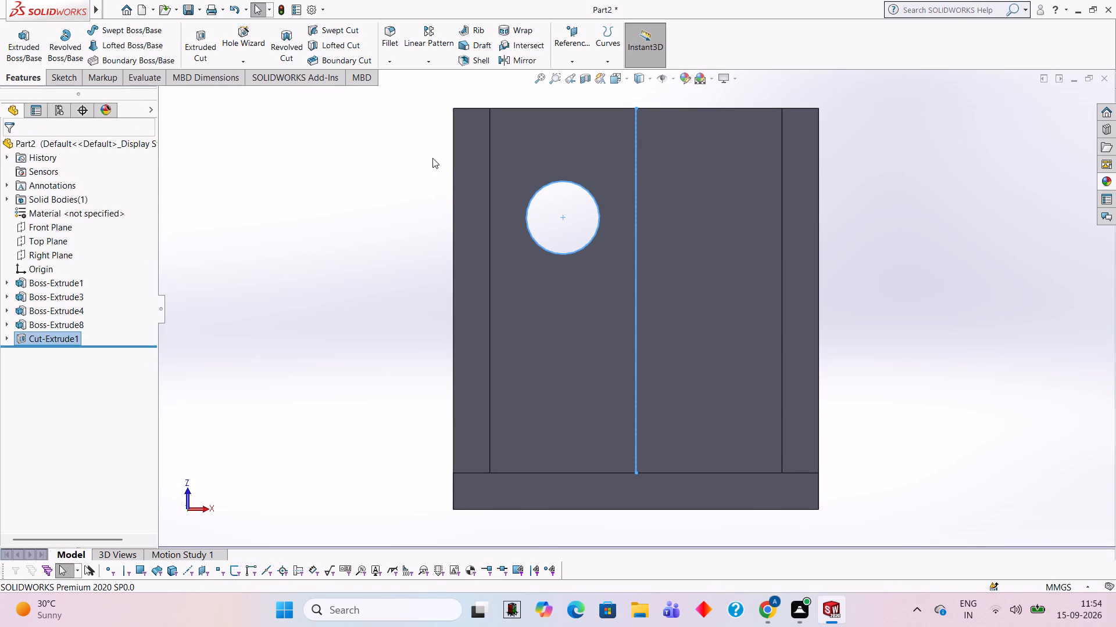
On the flange face, start a new sketch and draw a 12.7 mm radius circle level with the hole, towards the X-positive web.
scroll(697, 224, "down", 3)
scroll(700, 223, "up", 3)
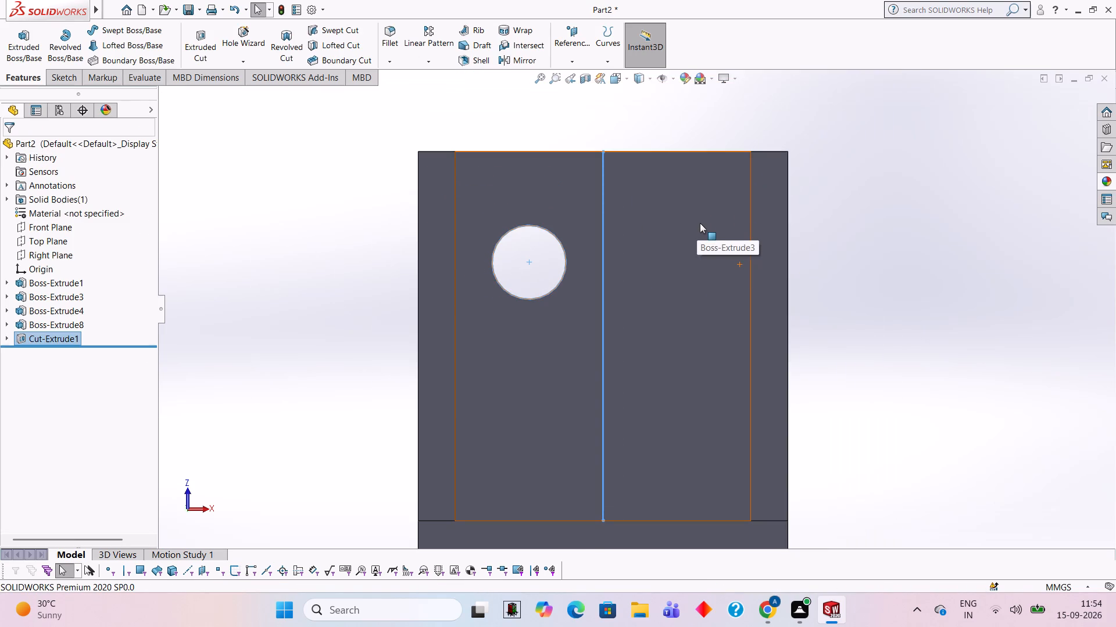
scroll(678, 255, "down", 2)
scroll(675, 255, "up", 2)
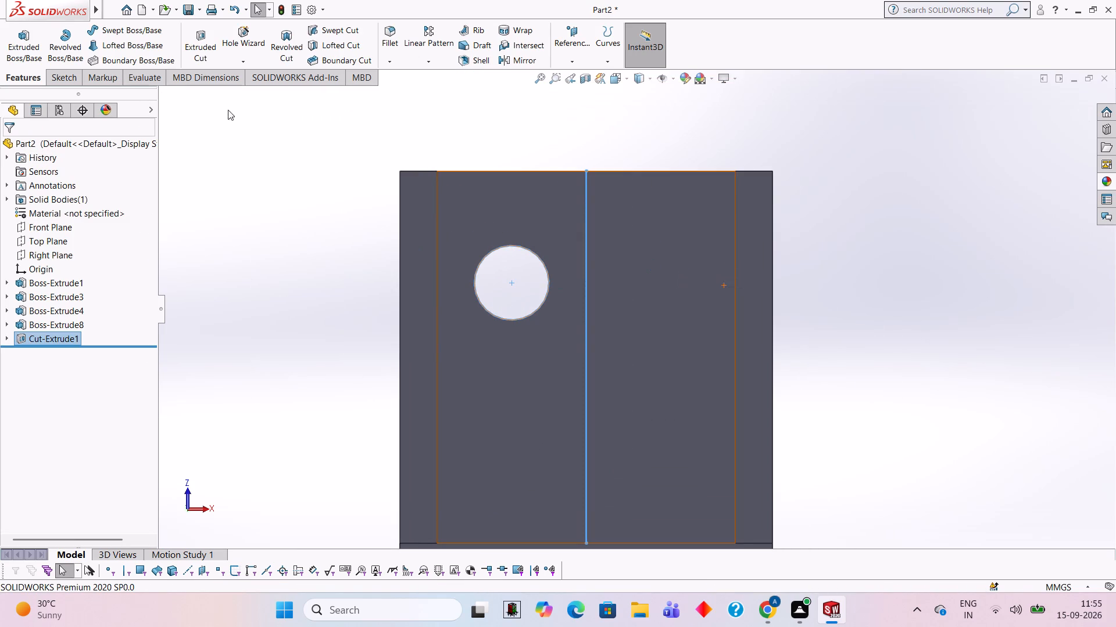
left_click(63, 80)
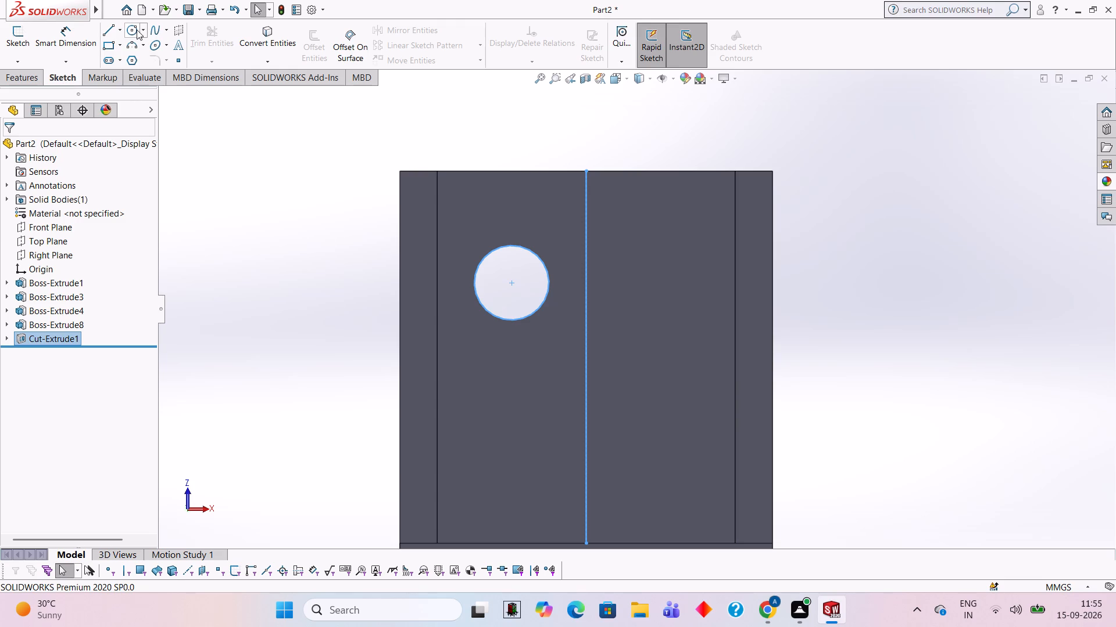
left_click(136, 30)
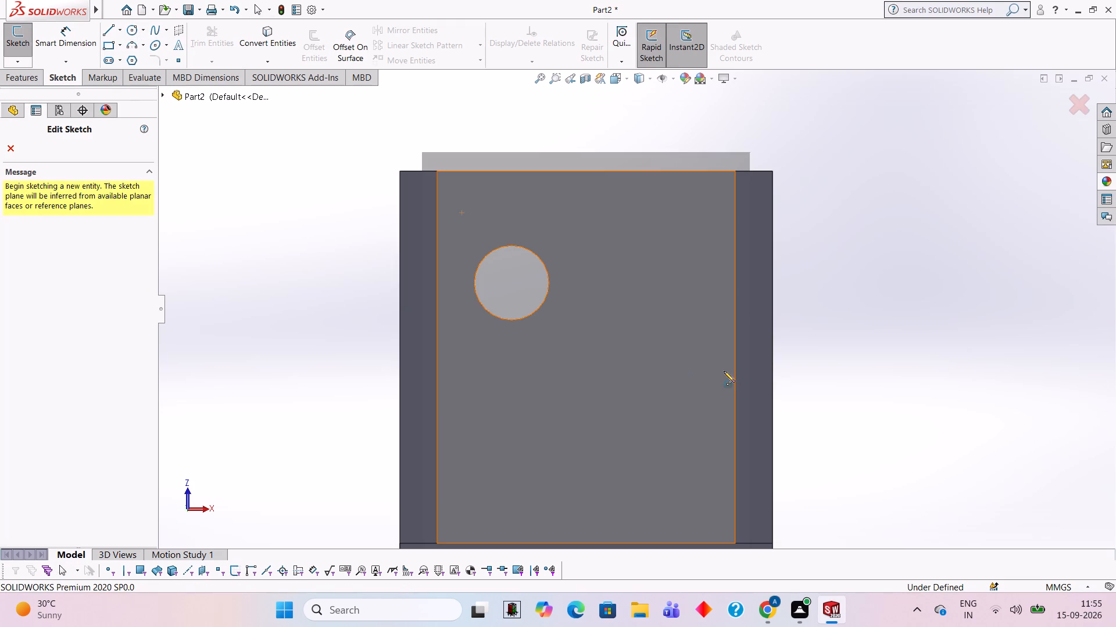
key("Escape")
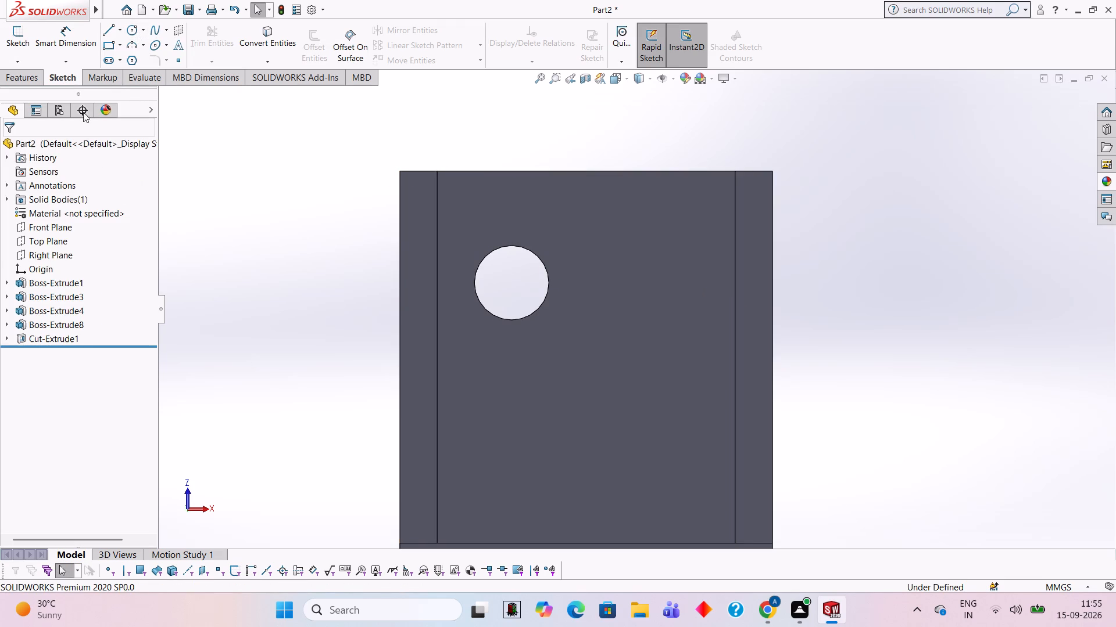
left_click(600, 282)
left_click(651, 254)
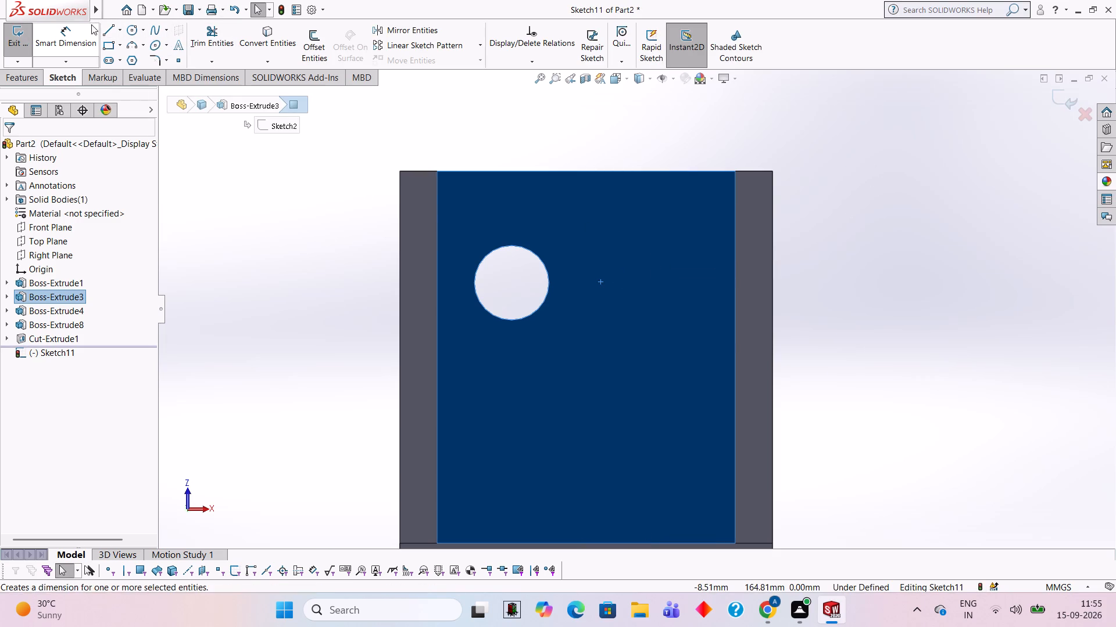
left_click(133, 30)
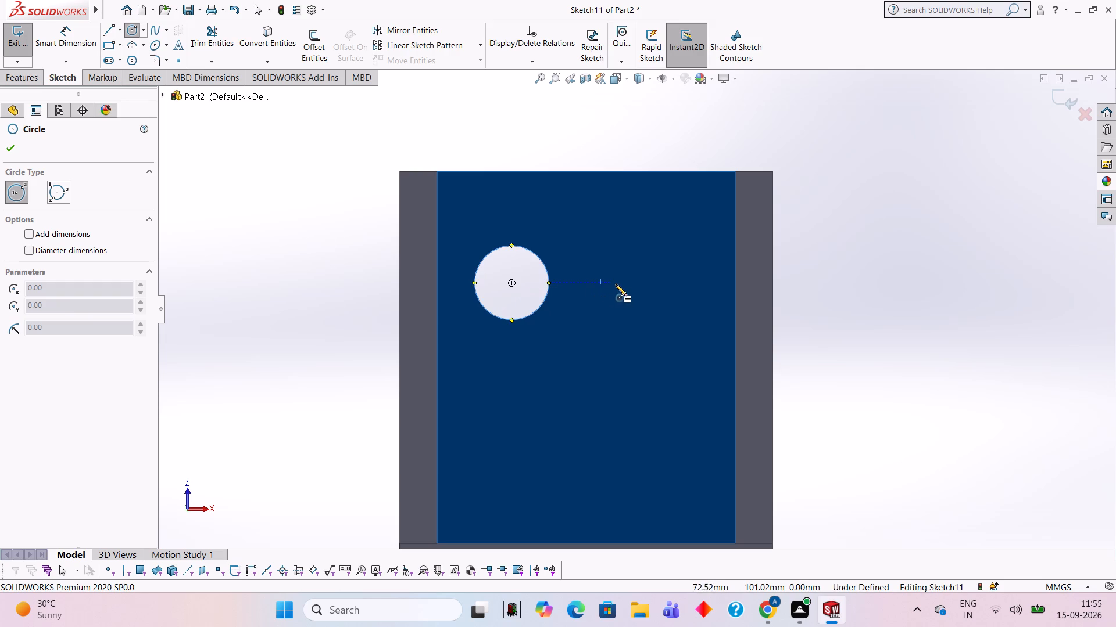
left_click(671, 284)
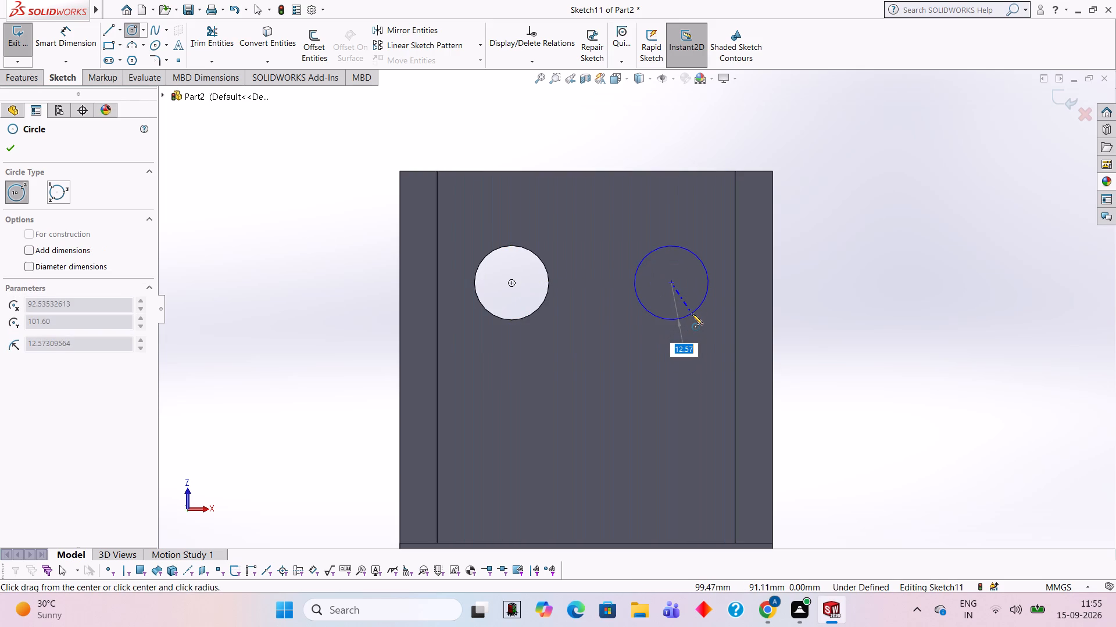
type("12.")
key("7")
key("Return")
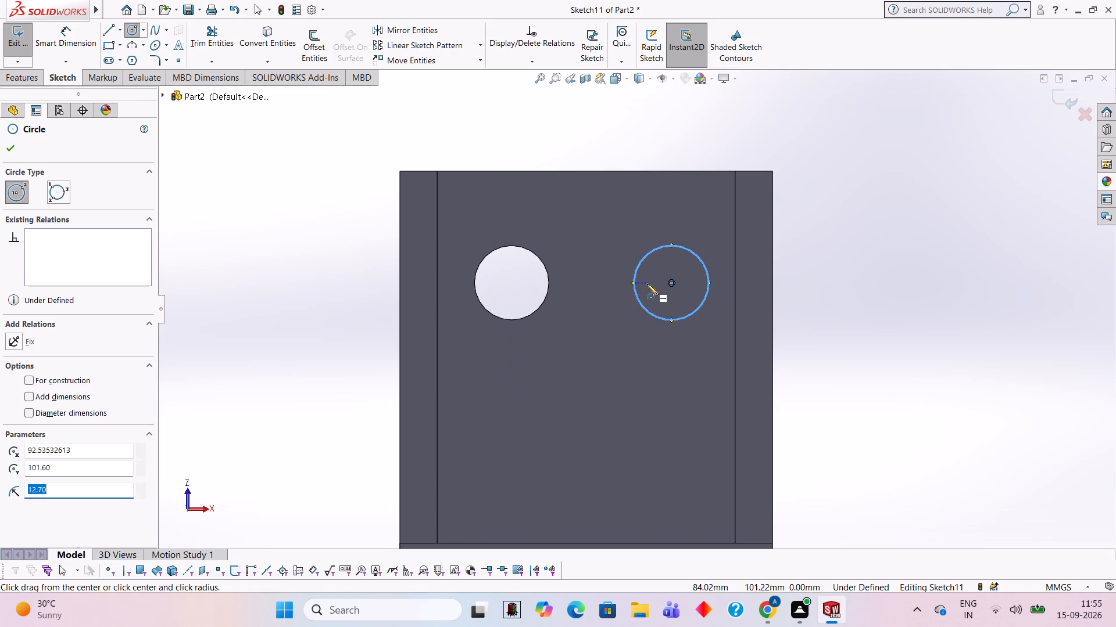
key("Escape")
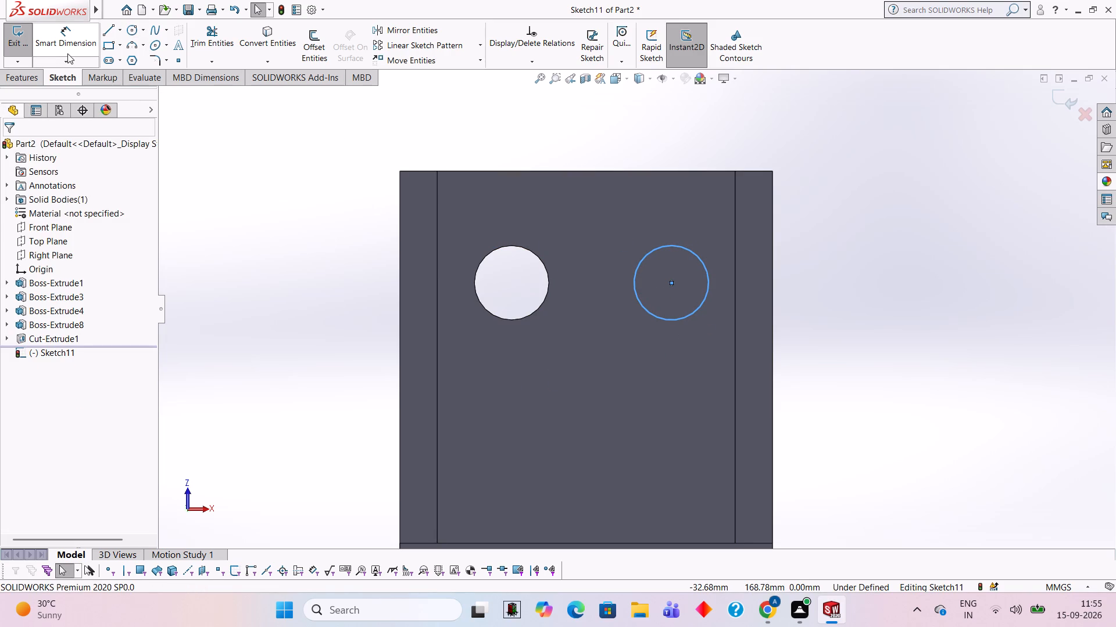
Dimension the new circle's centre 25.4 mm horizontally from the midpoint of the flange's outer edge.
left_click(69, 39)
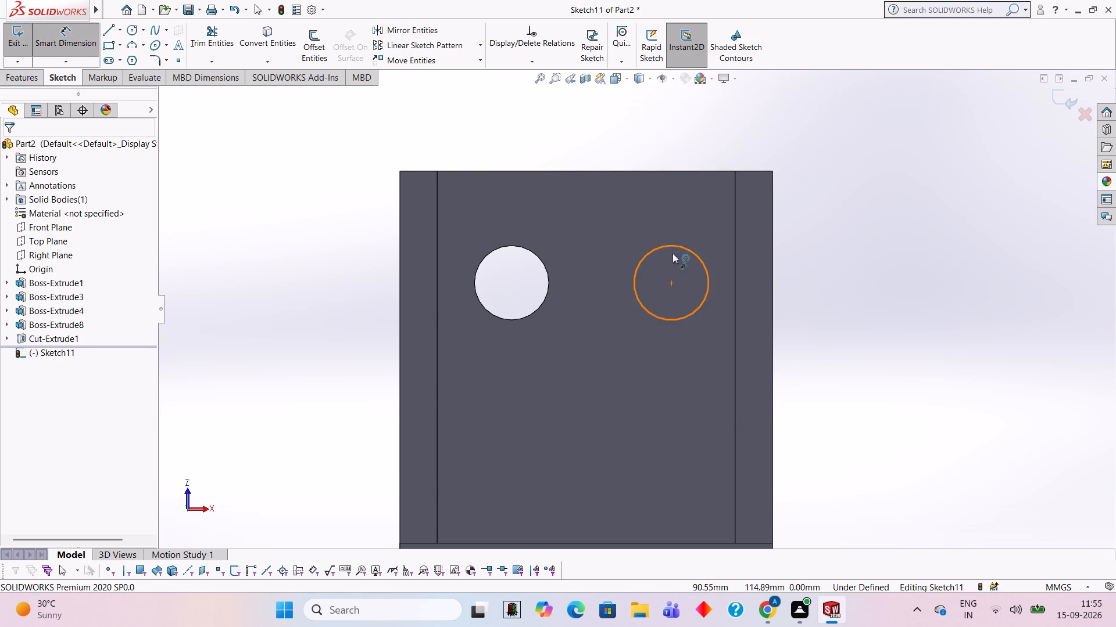
left_click(670, 283)
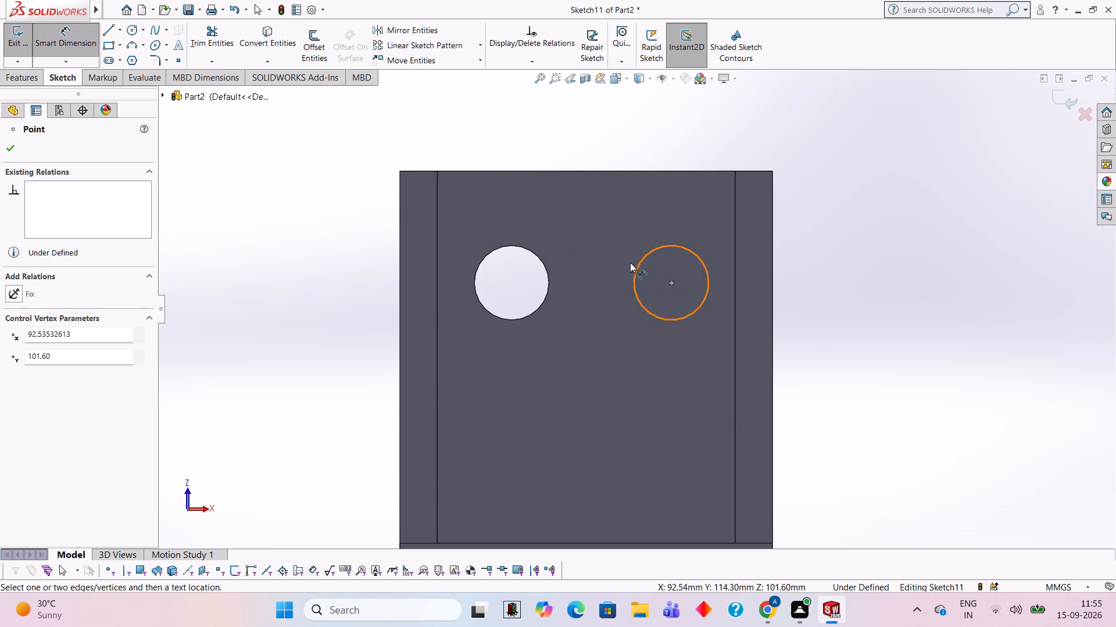
left_click(586, 171)
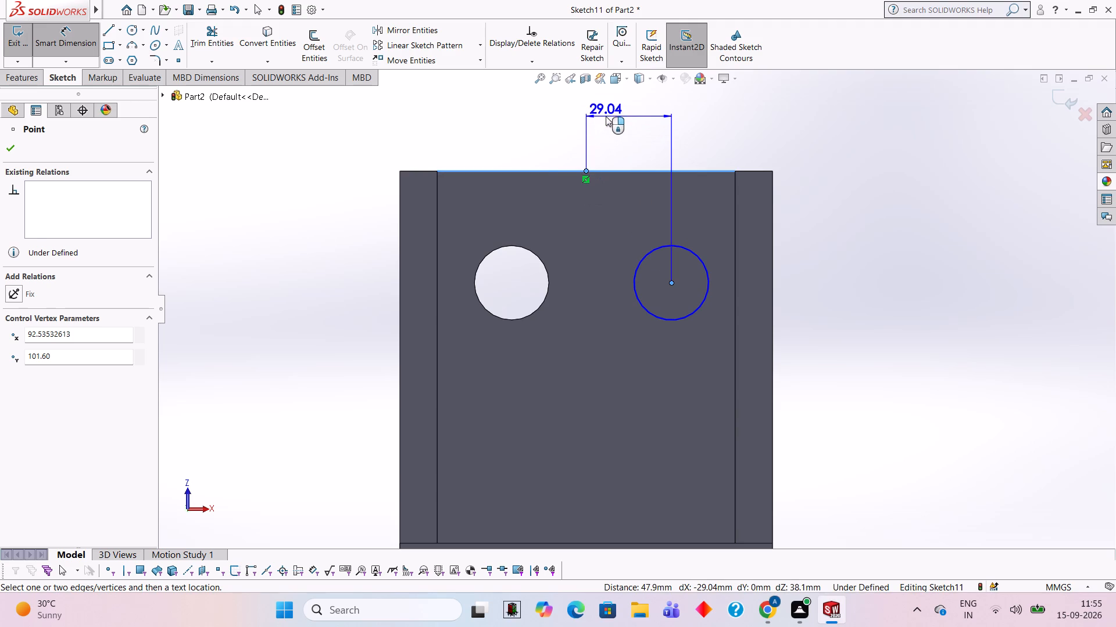
left_click(606, 116)
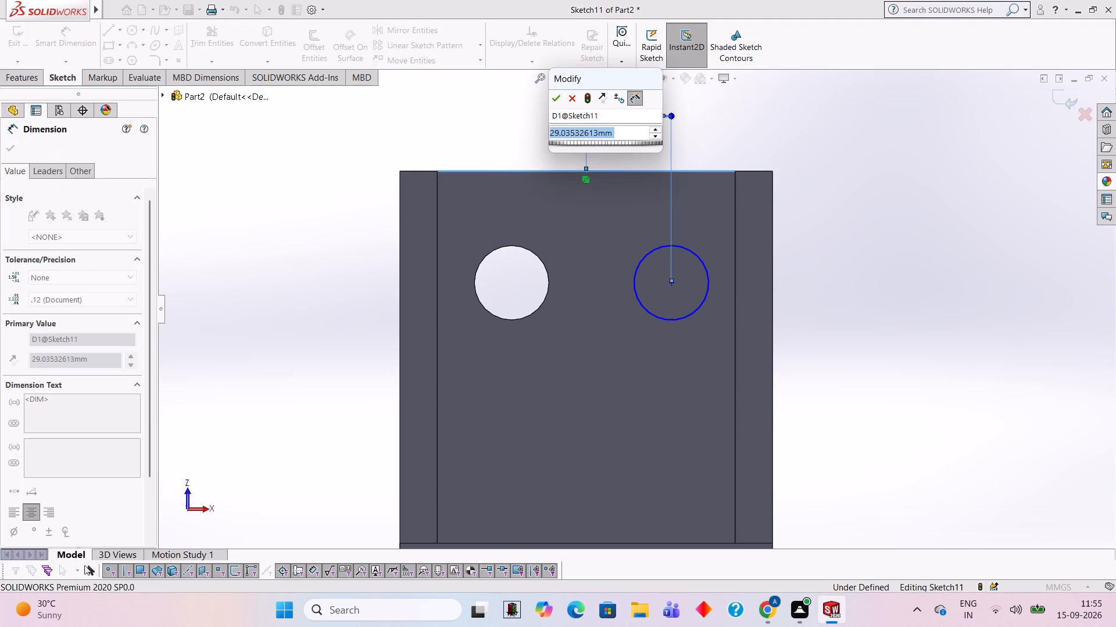
type("25.4")
key("Return")
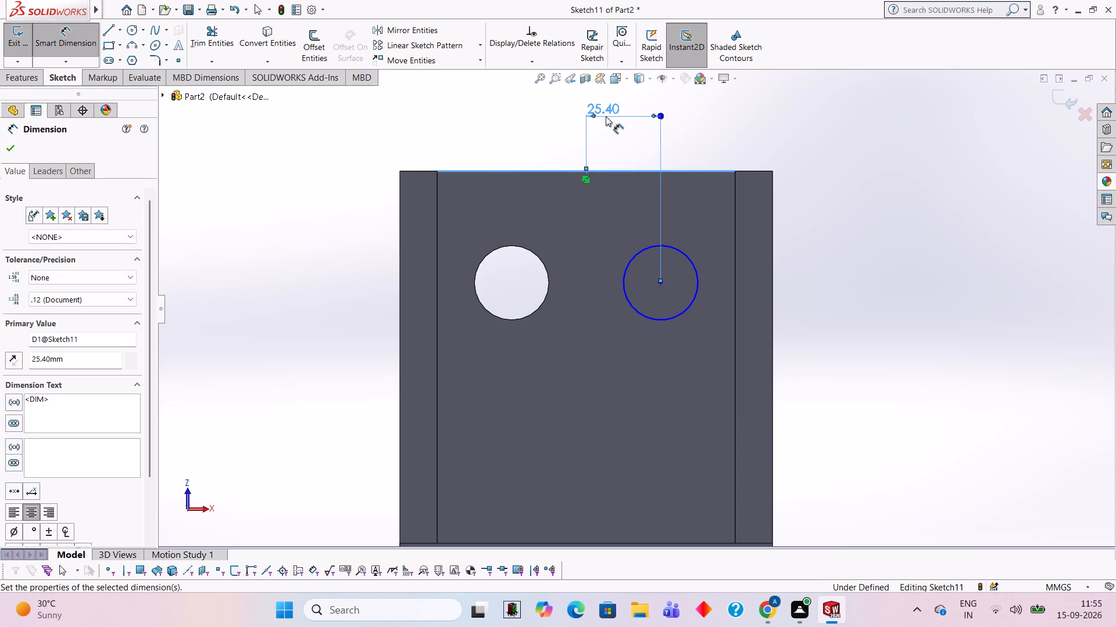
key("Escape")
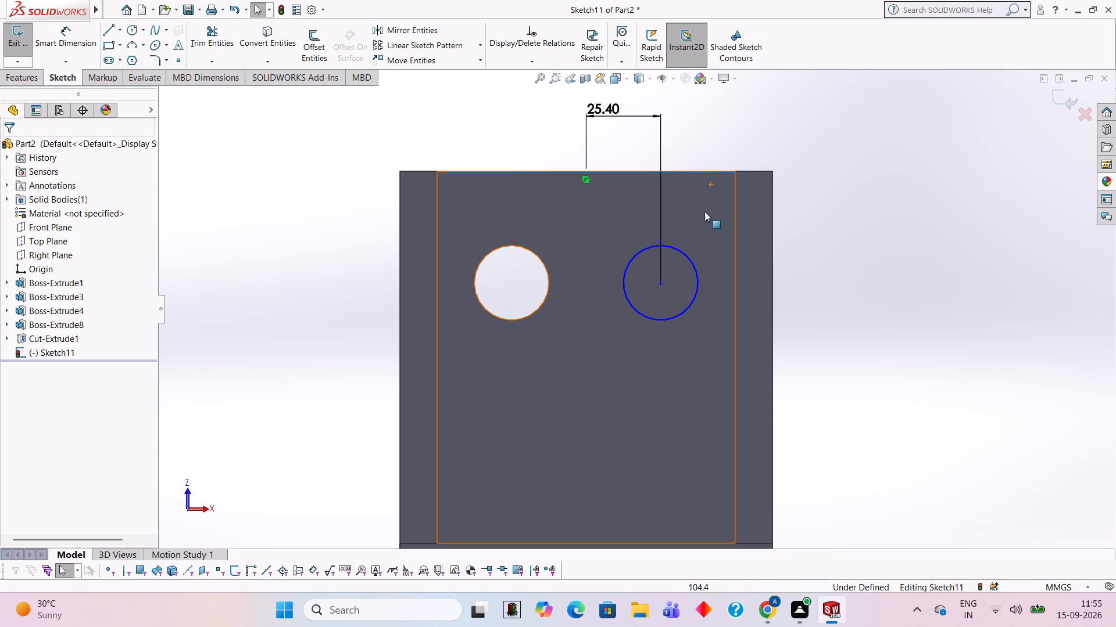
Dimension the new circle's centre 88.9 mm from the flange's inner edge at the back plate.
scroll(706, 261, "up", 1)
scroll(706, 261, "down", 1)
scroll(705, 247, "up", 2)
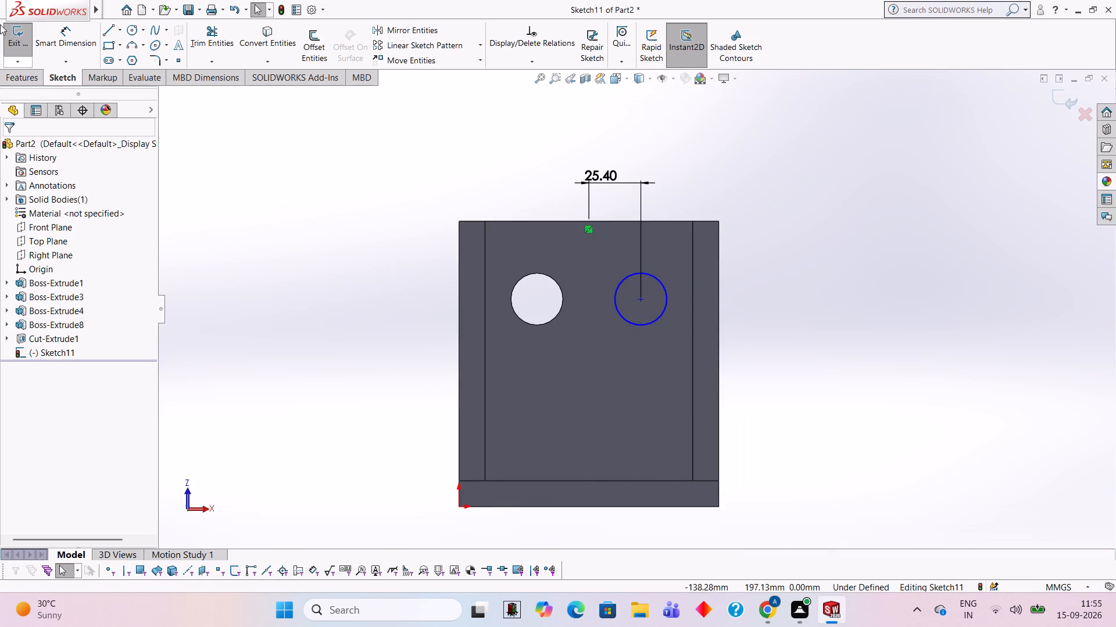
left_click(61, 41)
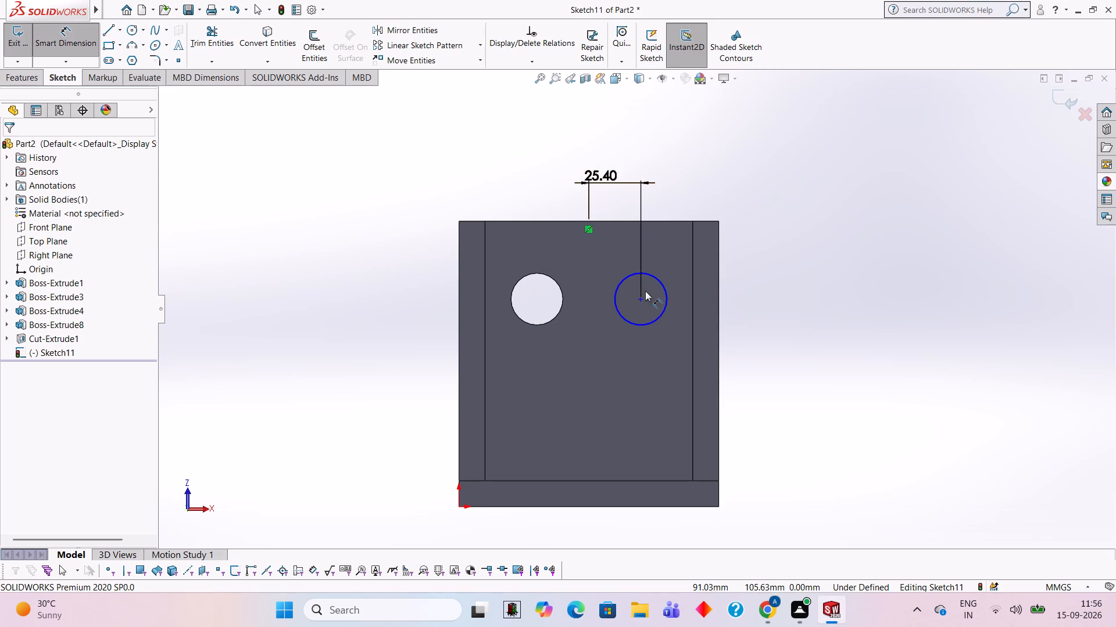
left_click(640, 297)
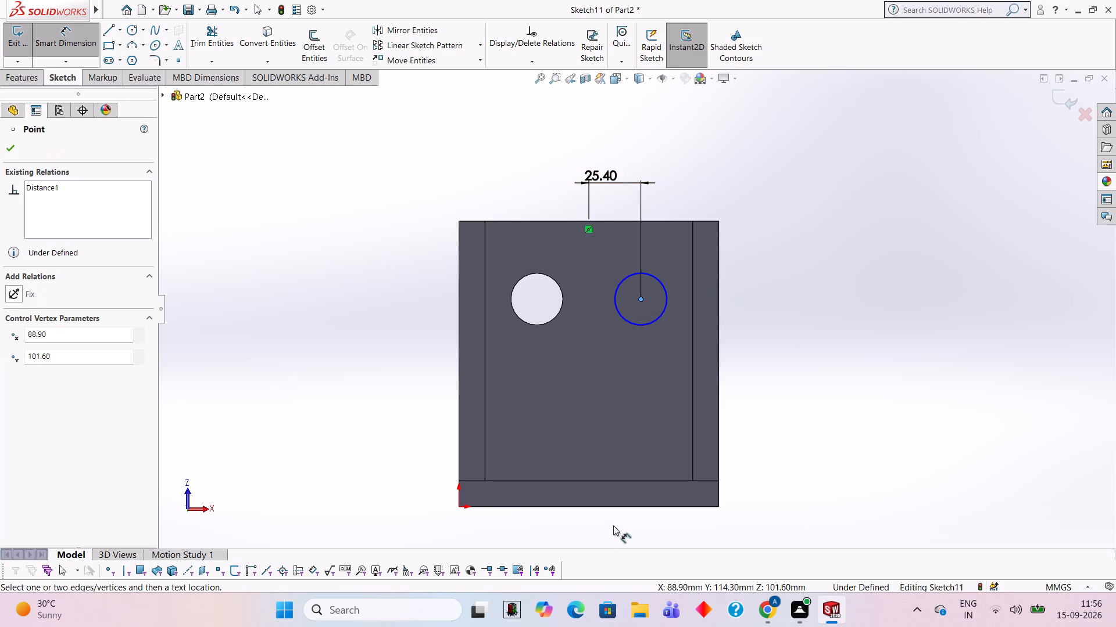
left_click(634, 479)
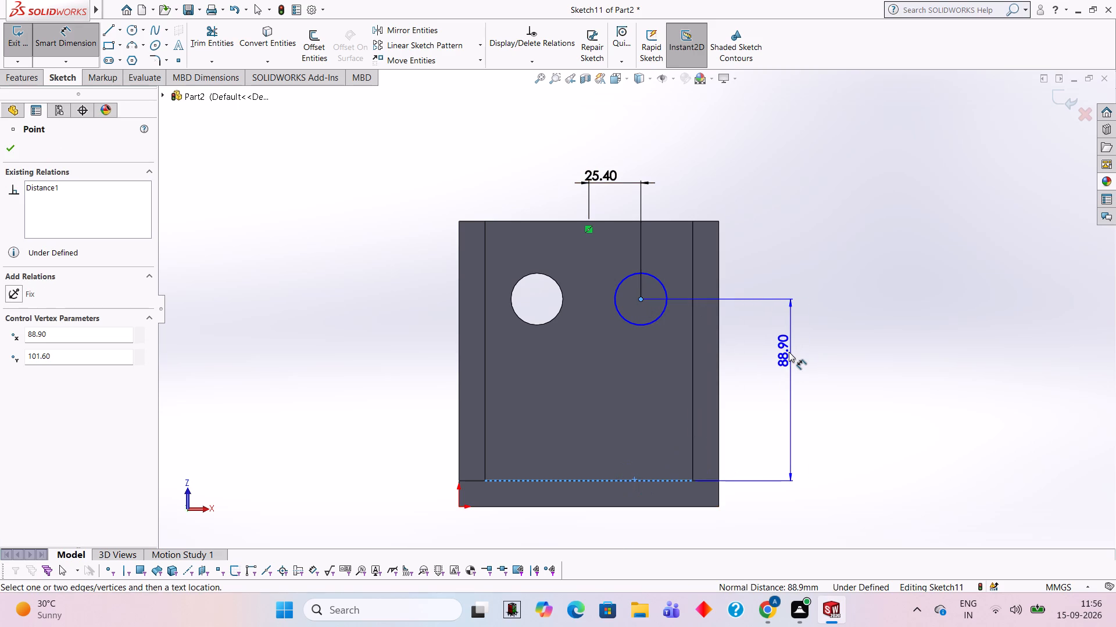
left_click(789, 352)
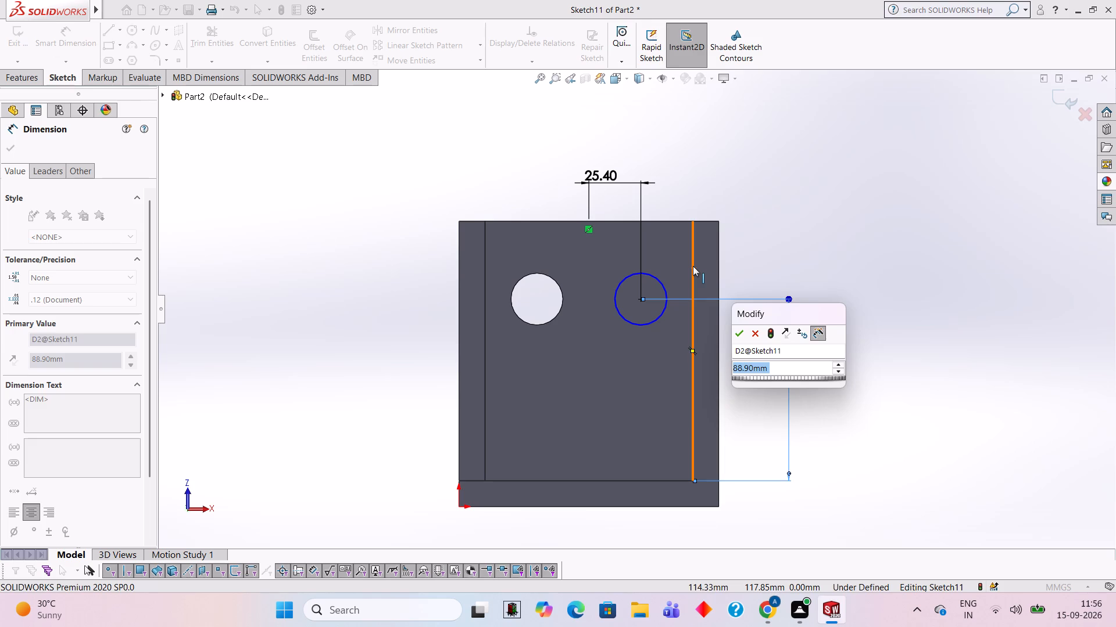
key("Escape")
key("Escape")
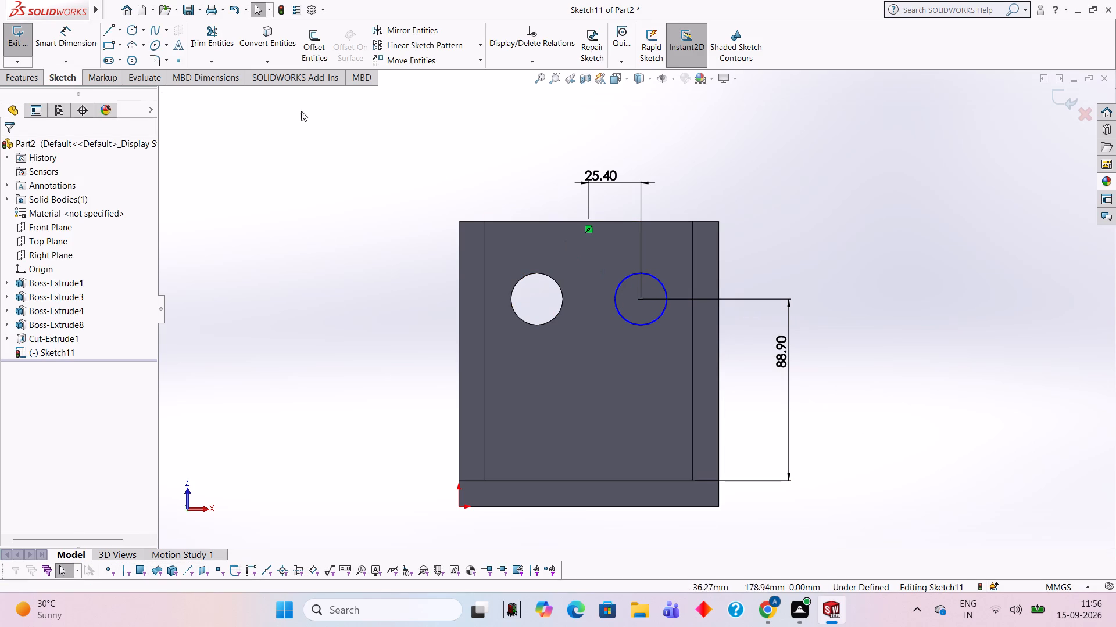
Cut the second circle through the flange with a 12.7 mm blind Extruded Cut.
left_click(37, 81)
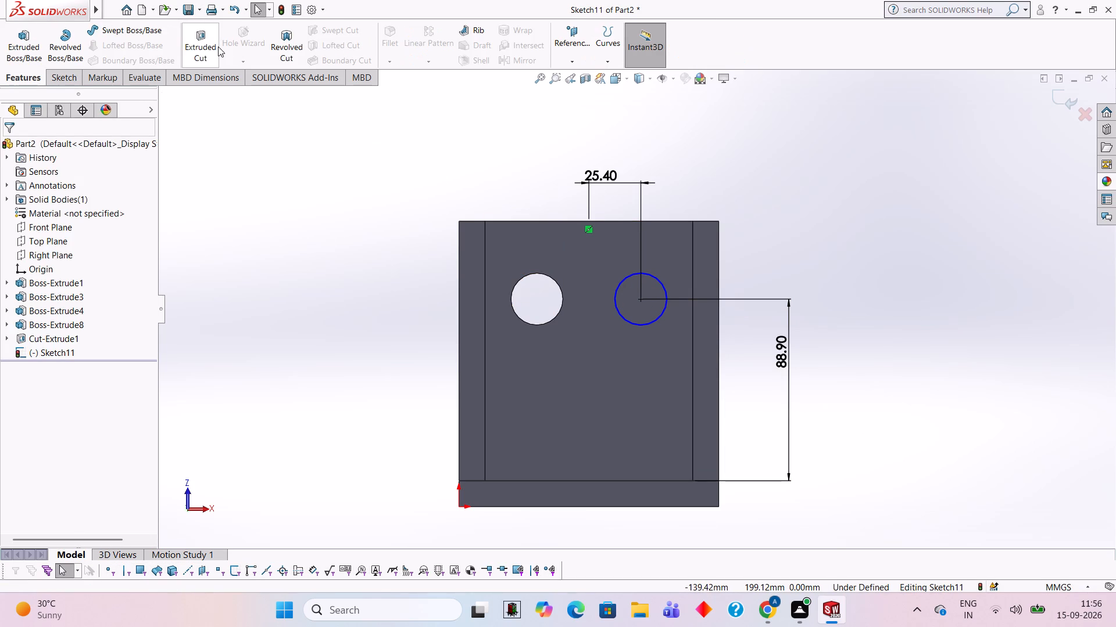
left_click(218, 46)
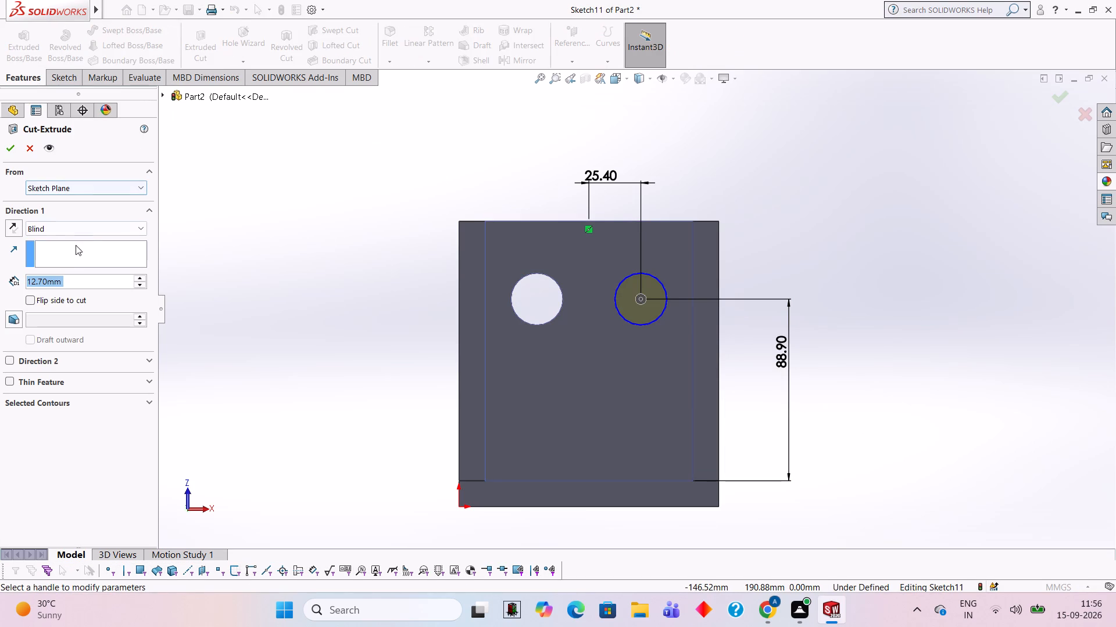
left_click(12, 150)
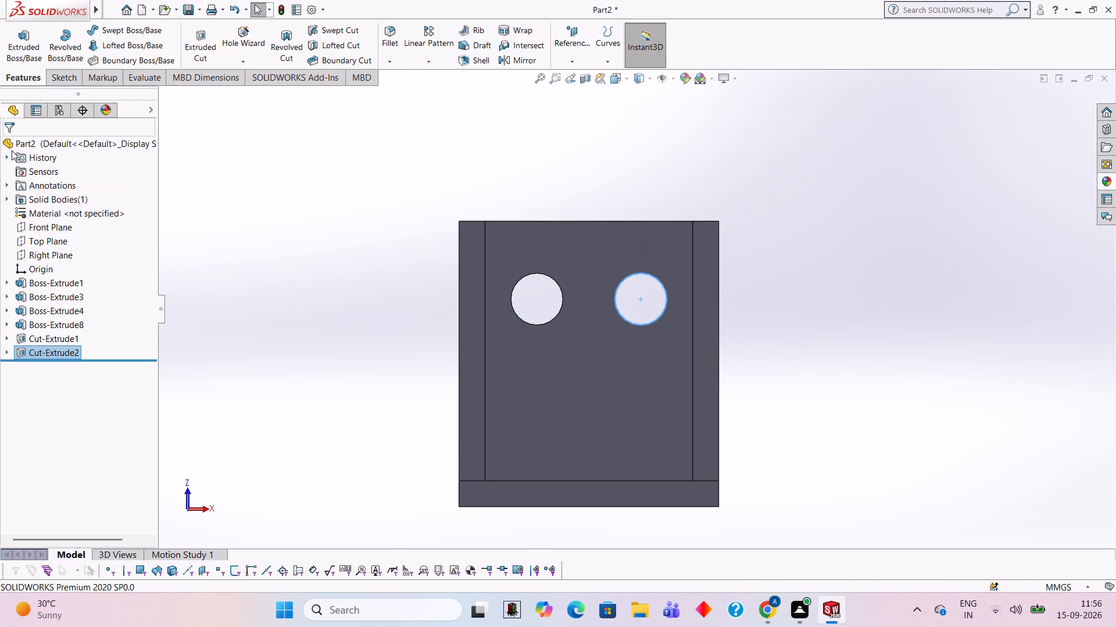
Orbit around the bracket to examine the two flange holes, the side webs and the back plate.
right_click(871, 236)
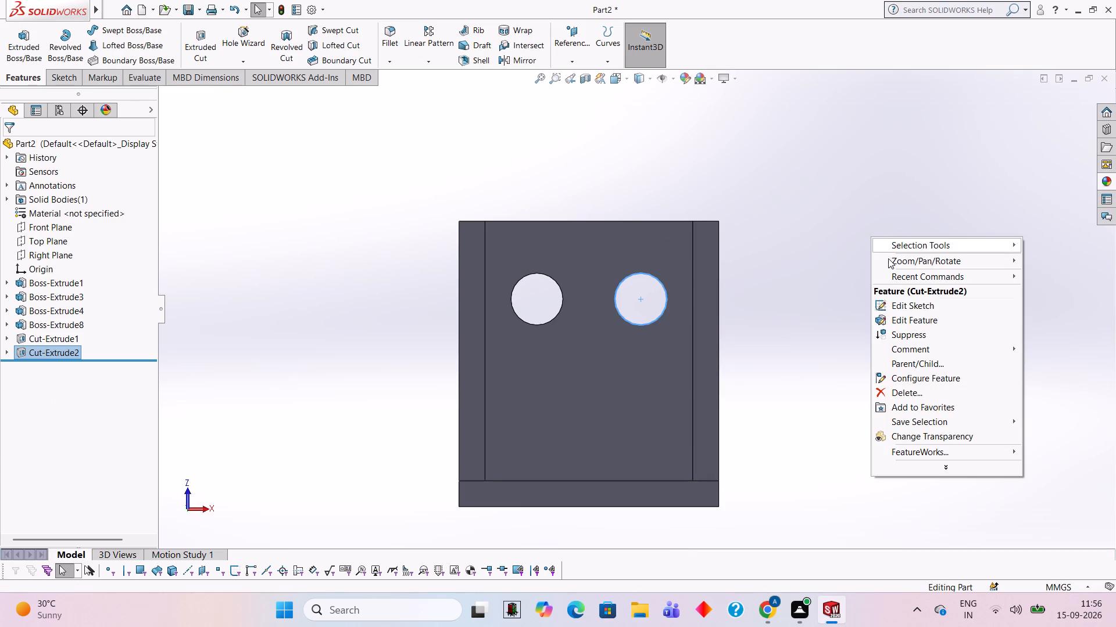
left_click(911, 266)
left_click(805, 316)
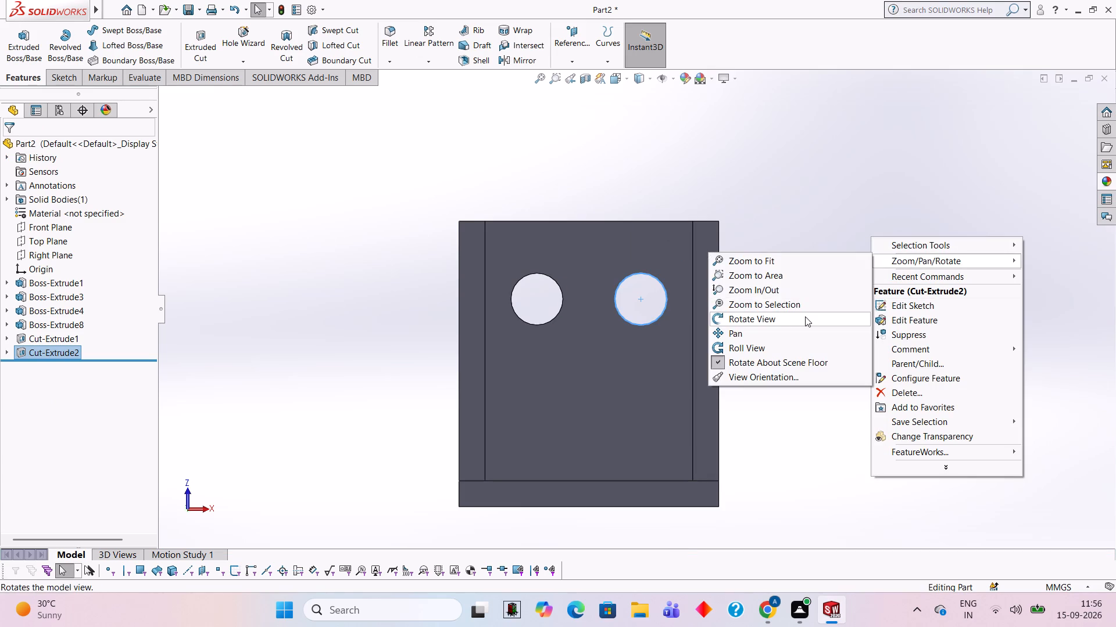
left_click_drag(736, 322, 767, 347)
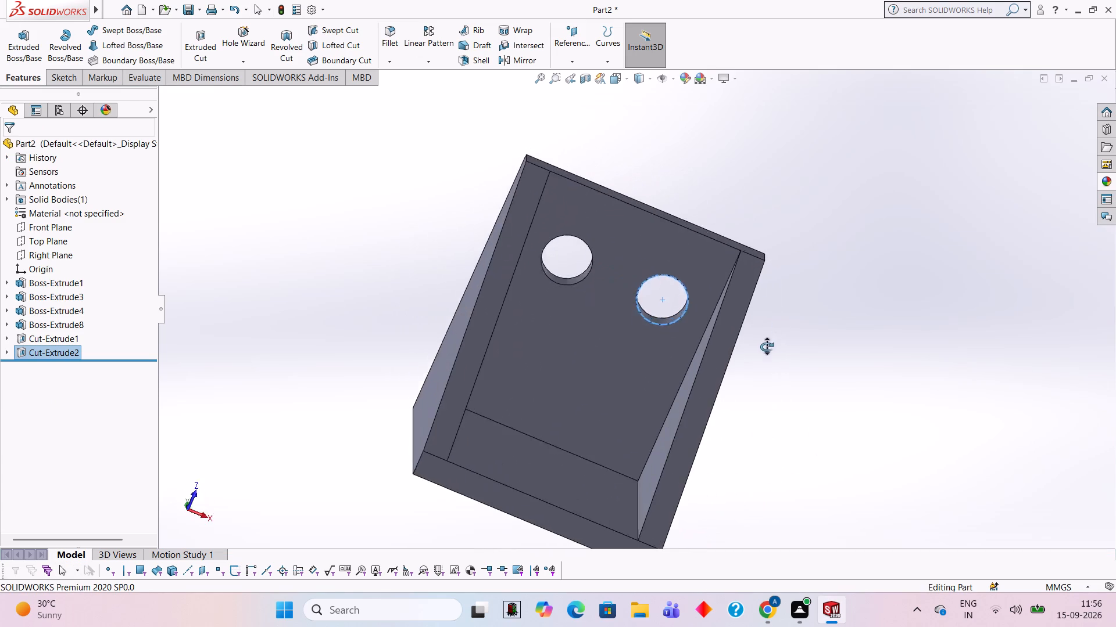
left_click_drag(767, 347, 759, 273)
scroll(778, 295, "up", 2)
left_click_drag(731, 385, 685, 470)
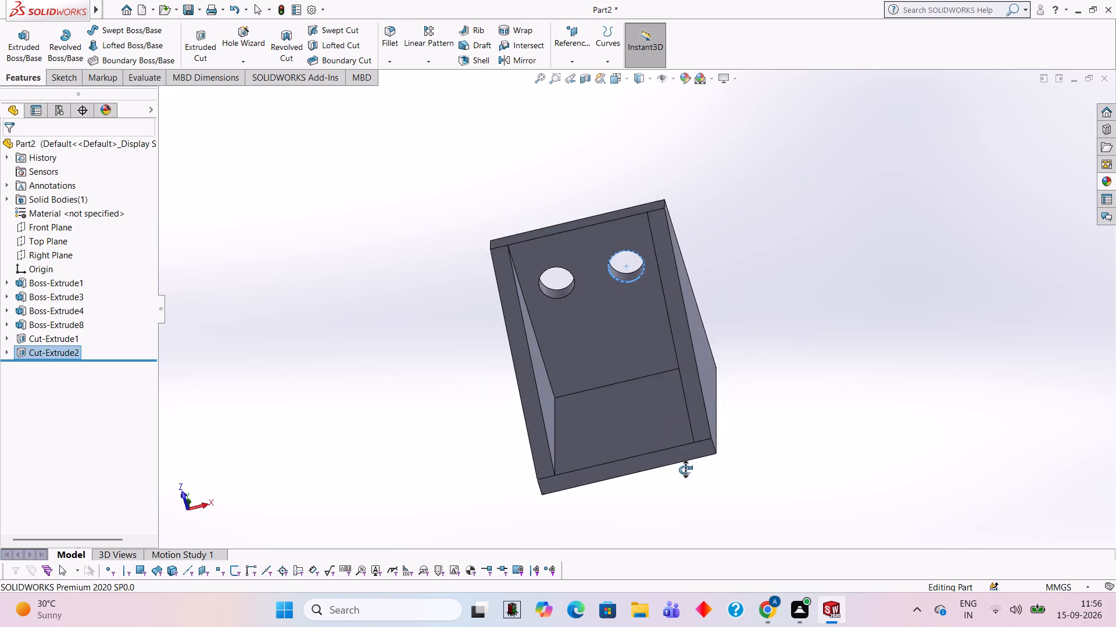
left_click_drag(685, 470, 780, 467)
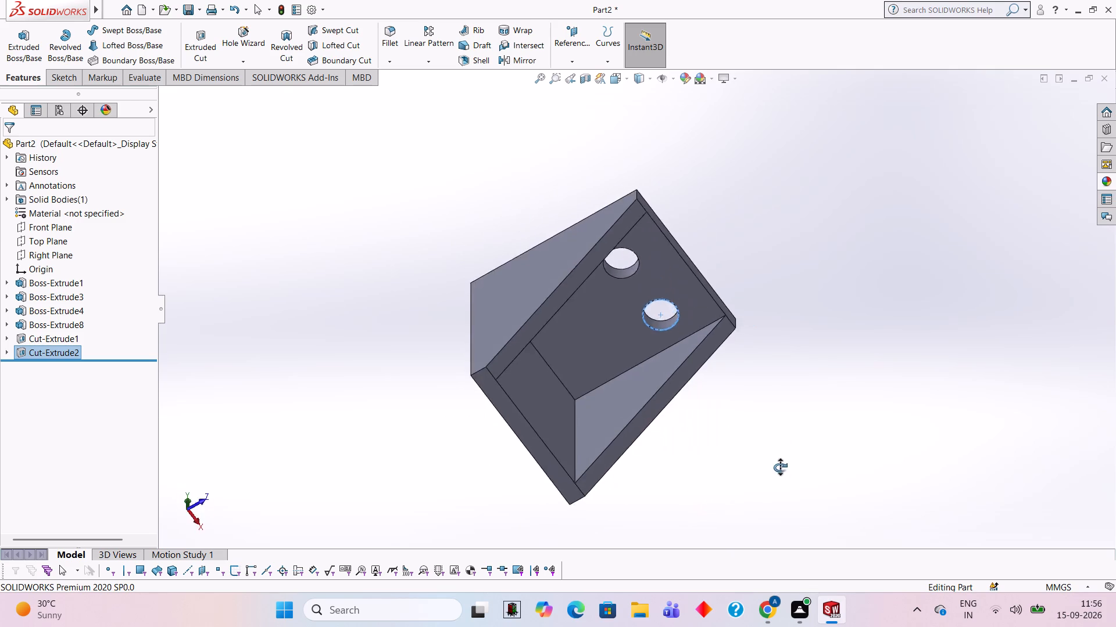
left_click_drag(780, 467, 761, 496)
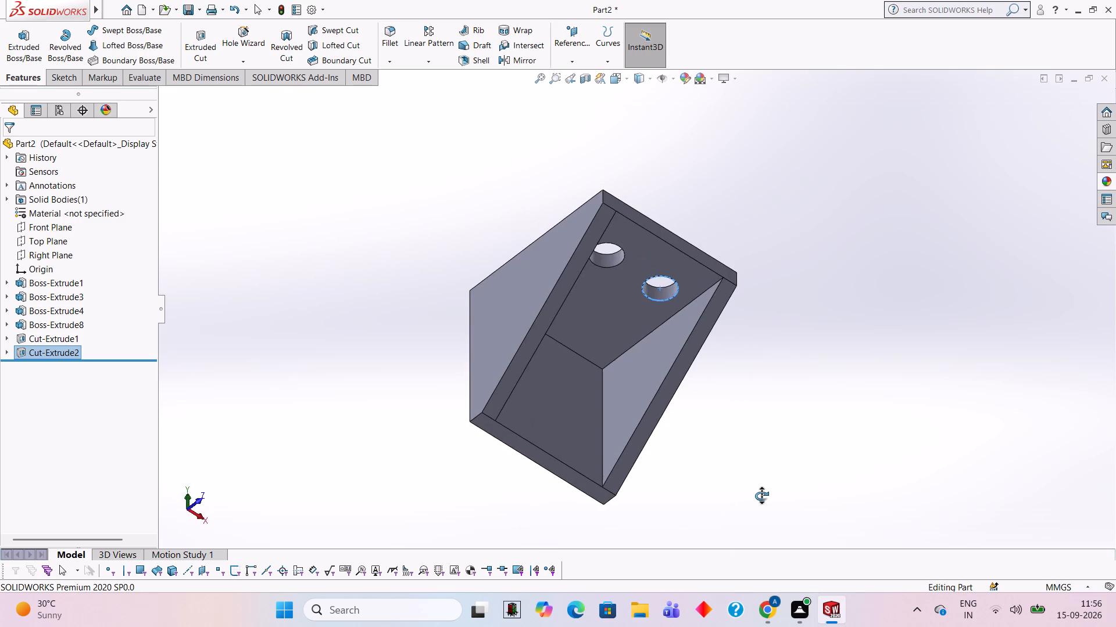
left_click_drag(761, 496, 685, 522)
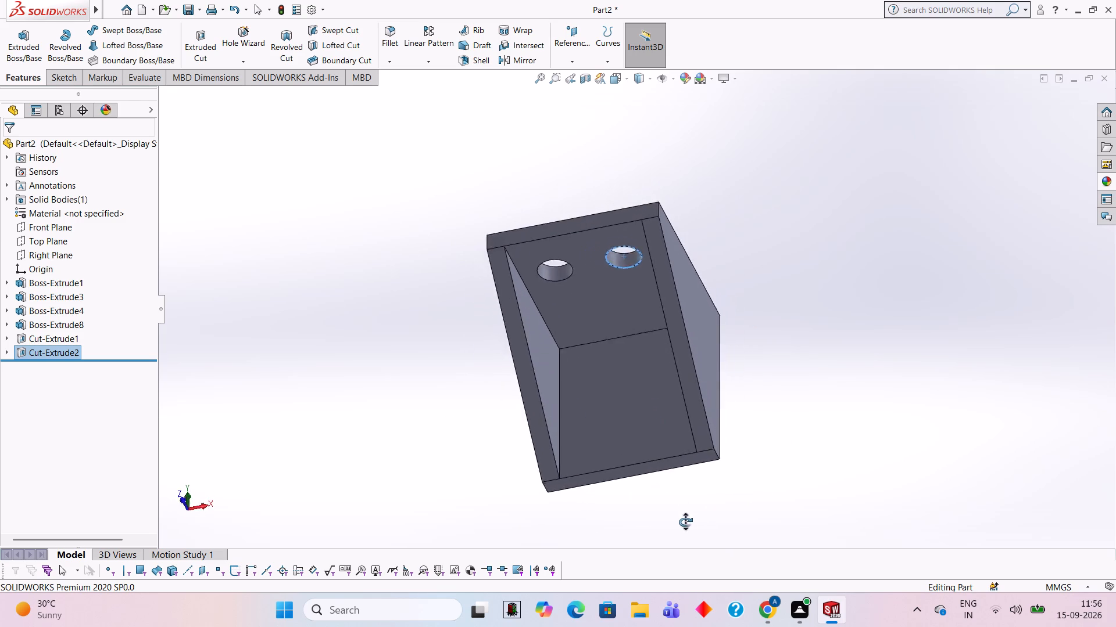
left_click_drag(685, 522, 702, 505)
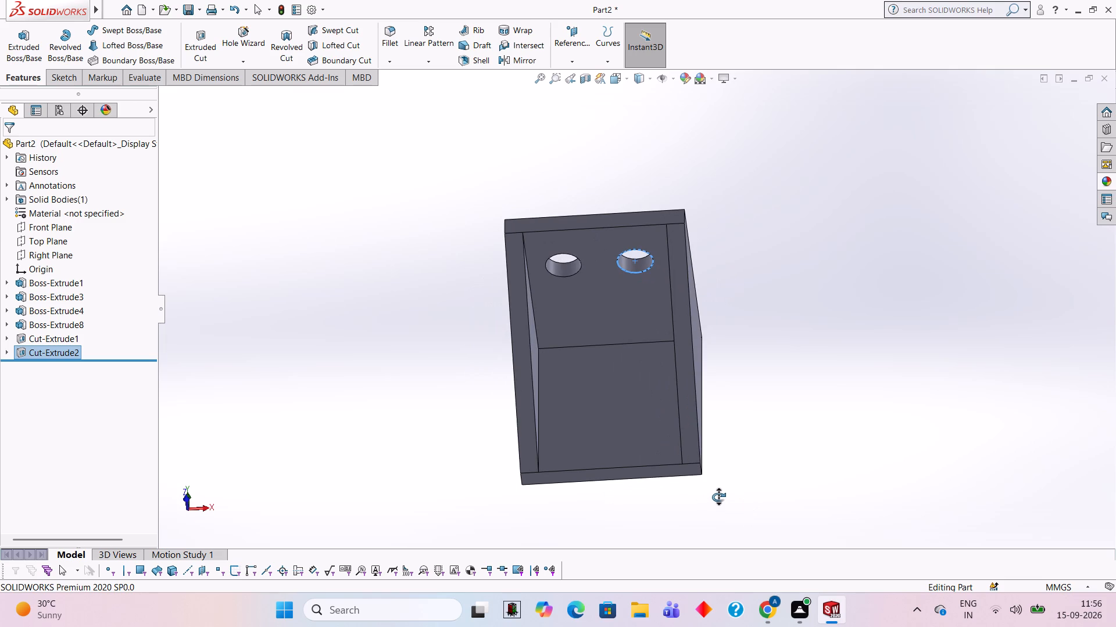
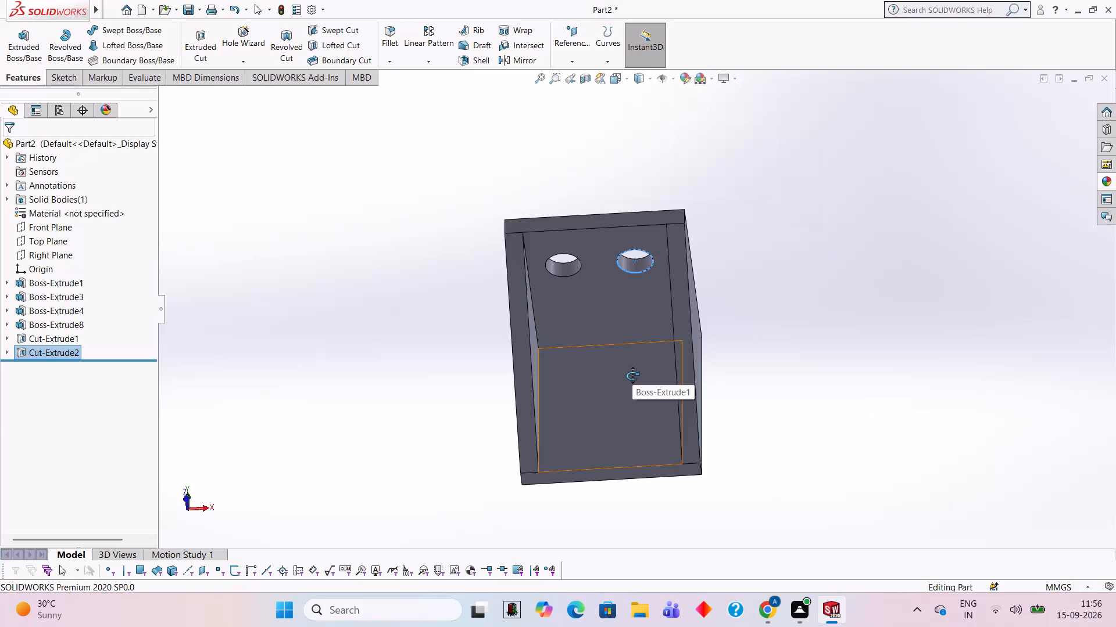
Sketch a circle of 12.7 mm radius on the back plate's inner face, near the plate's lower edge and off-centre towards the sketch origin.
left_click(632, 376)
left_click(332, 169)
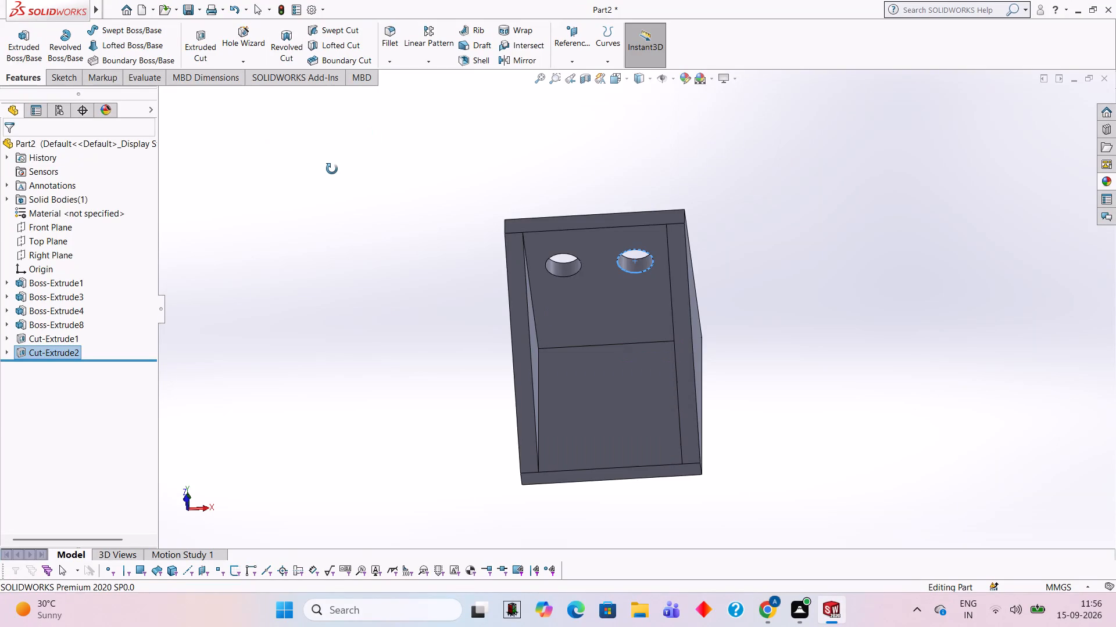
key("Escape")
key("Escape")
key("Escape")
key("Escape")
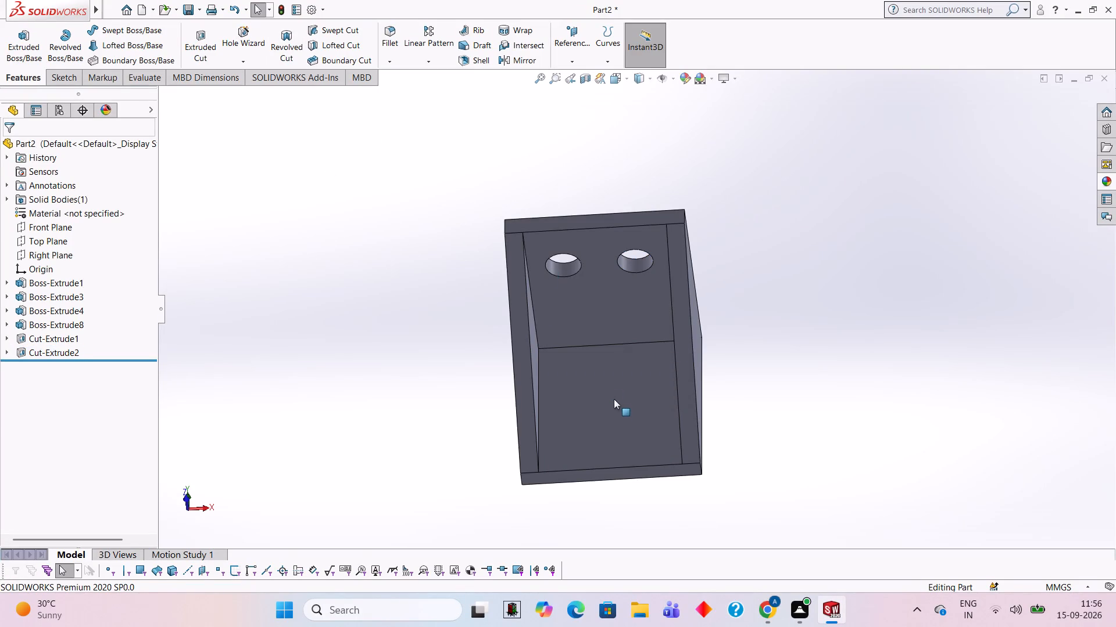
left_click(616, 405)
left_click(668, 370)
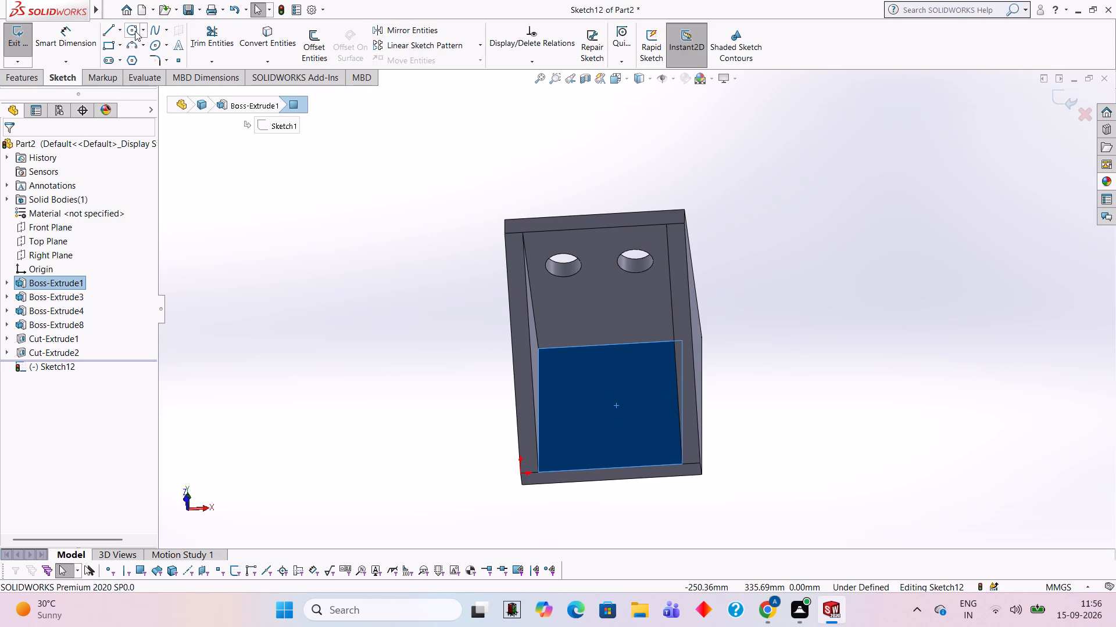
left_click(616, 360)
key("ctrl+8")
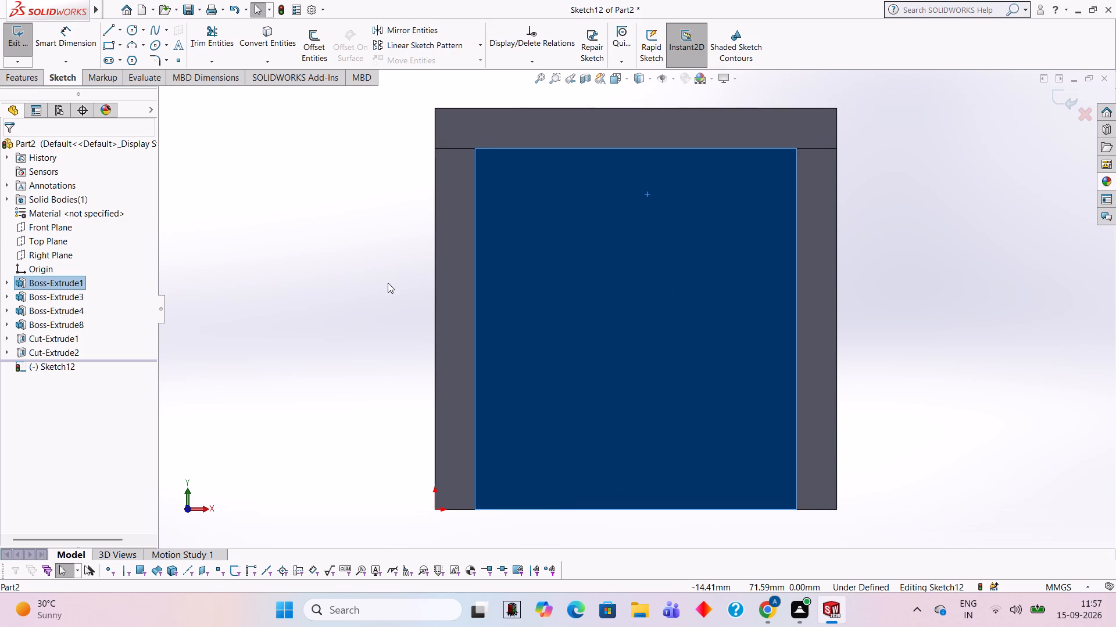
left_click(136, 27)
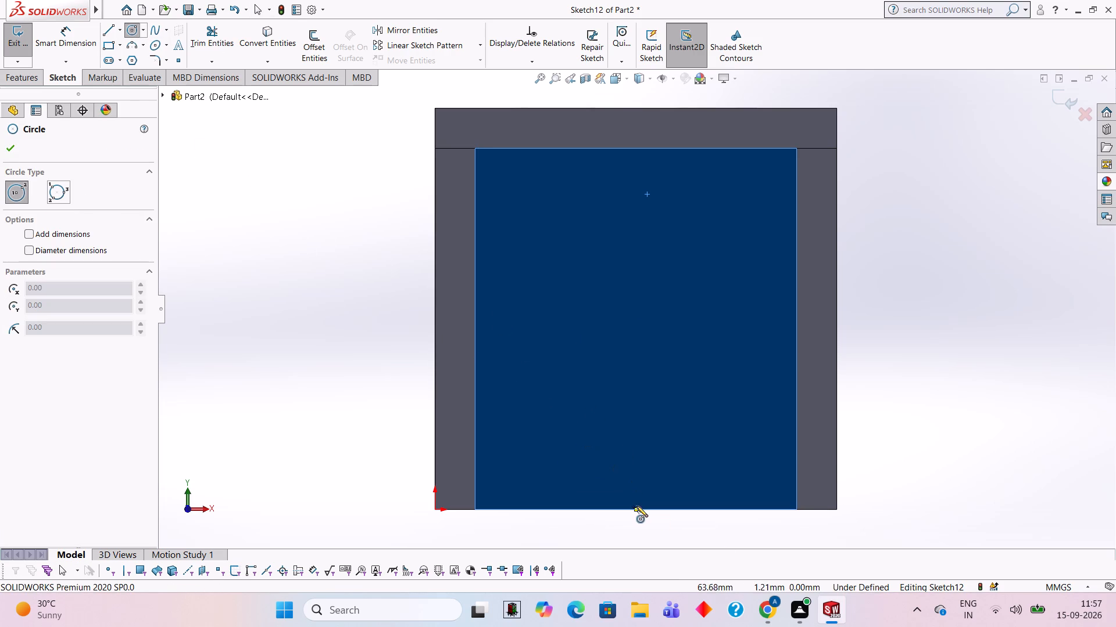
left_click(555, 425)
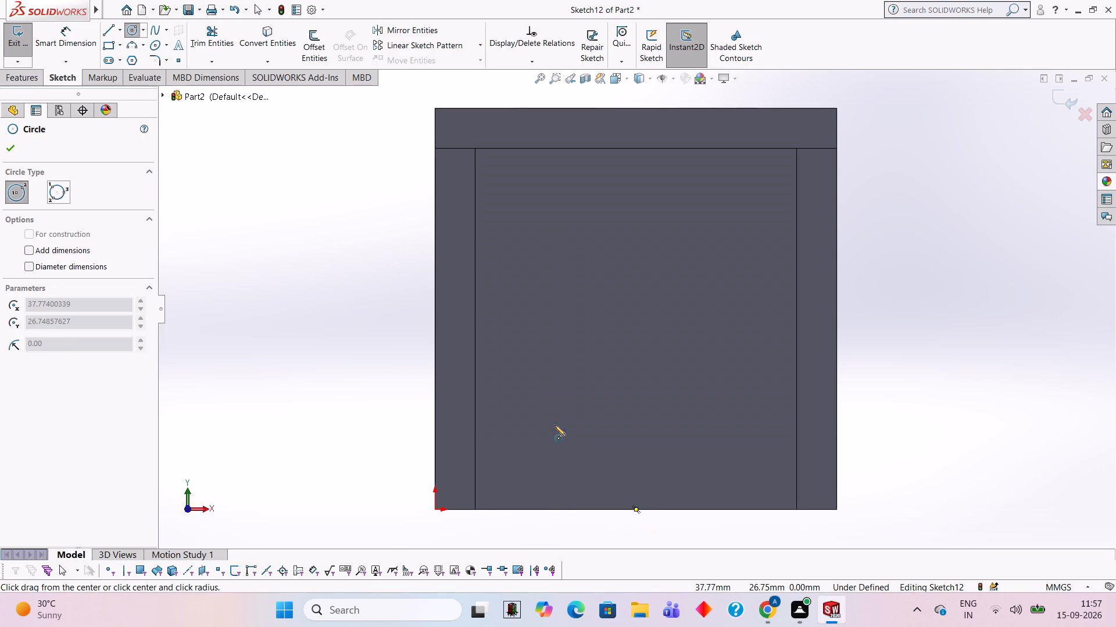
type("12.7")
key("Return")
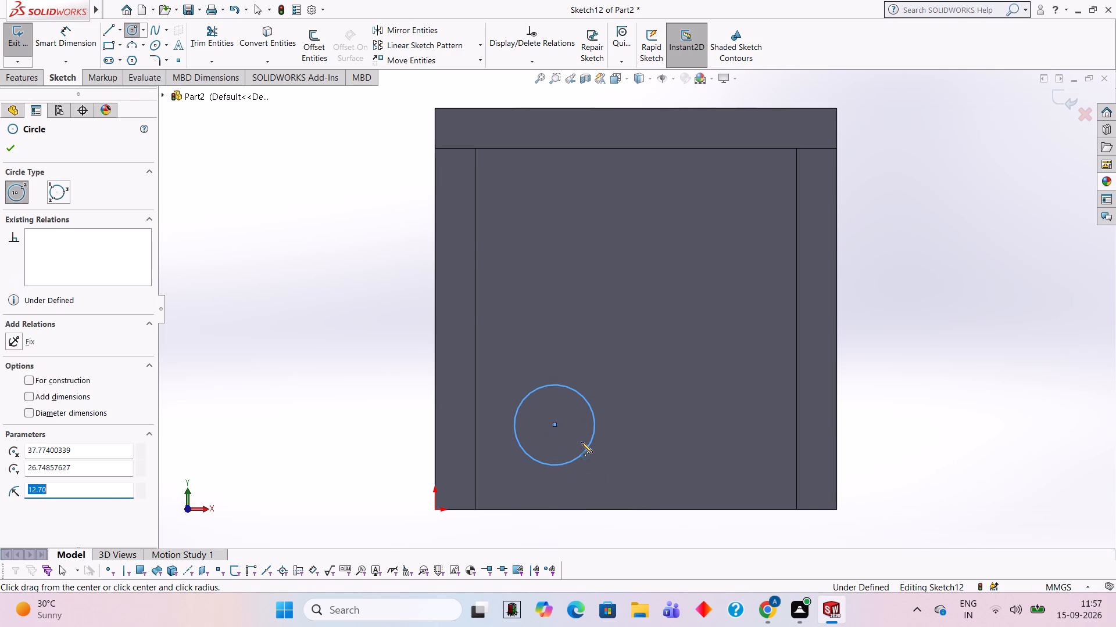
Dimension the circle's centre 25.4 mm vertically from the midpoint of the back plate's lower edge.
left_click(59, 37)
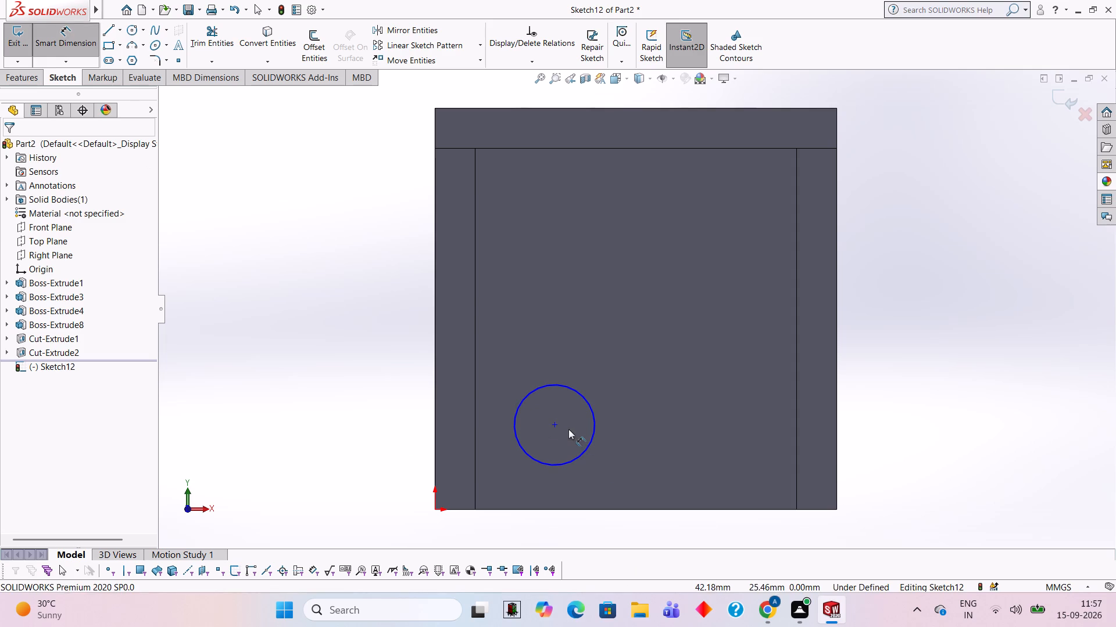
left_click(556, 424)
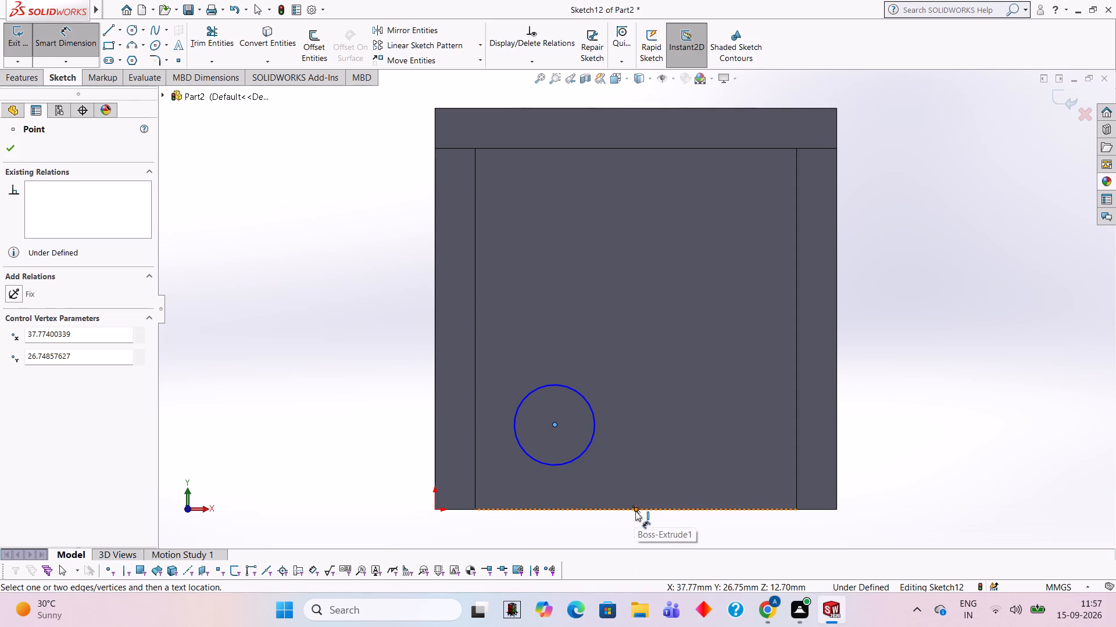
left_click(635, 511)
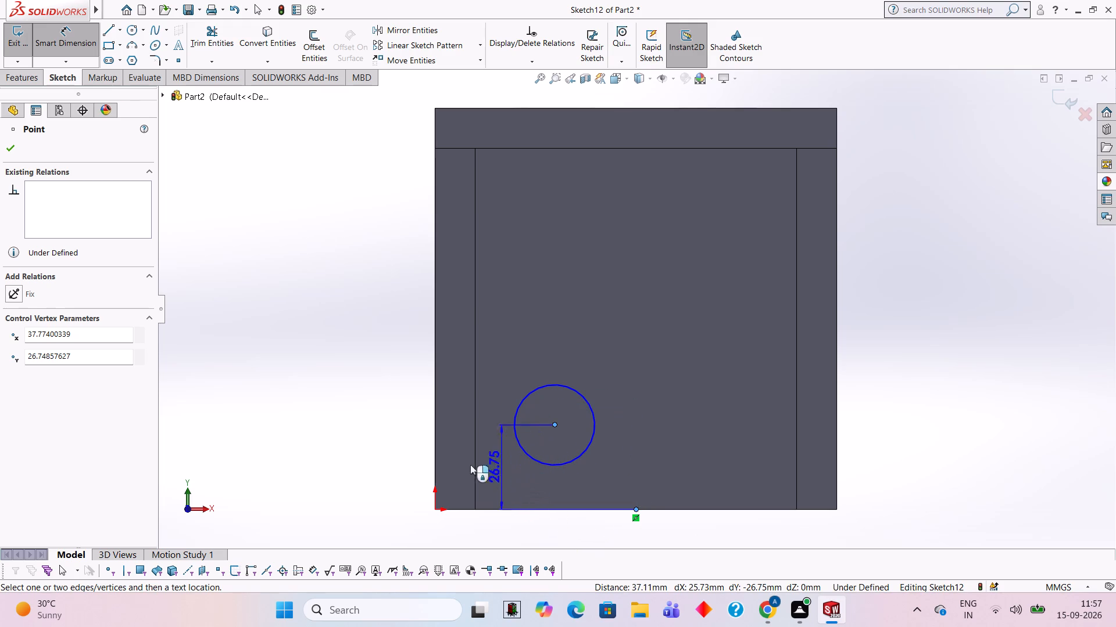
left_click(374, 454)
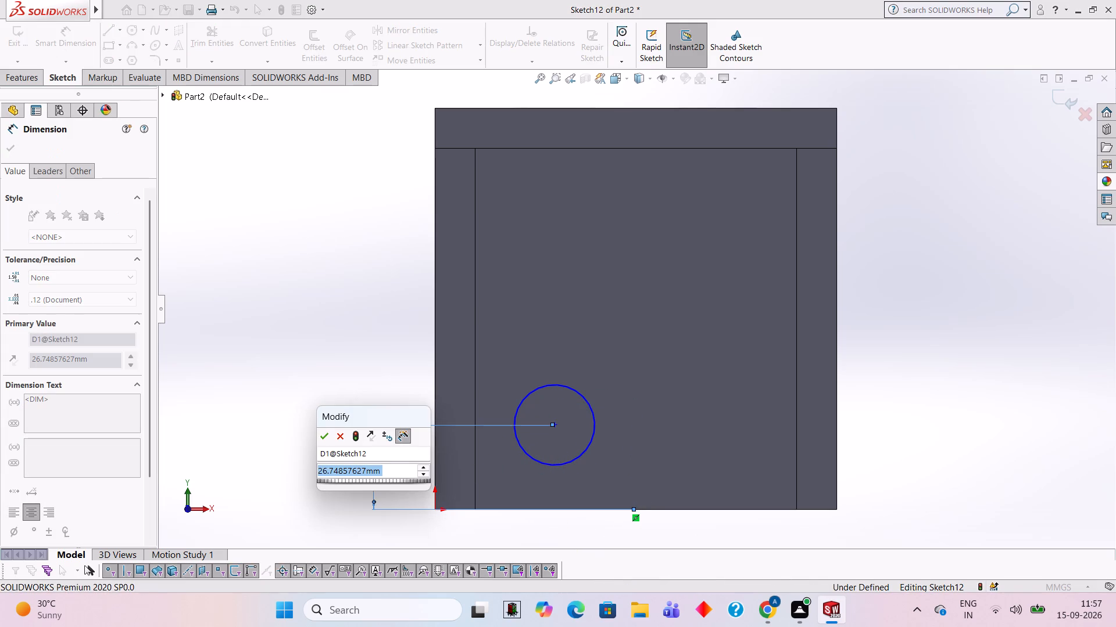
type("25.4")
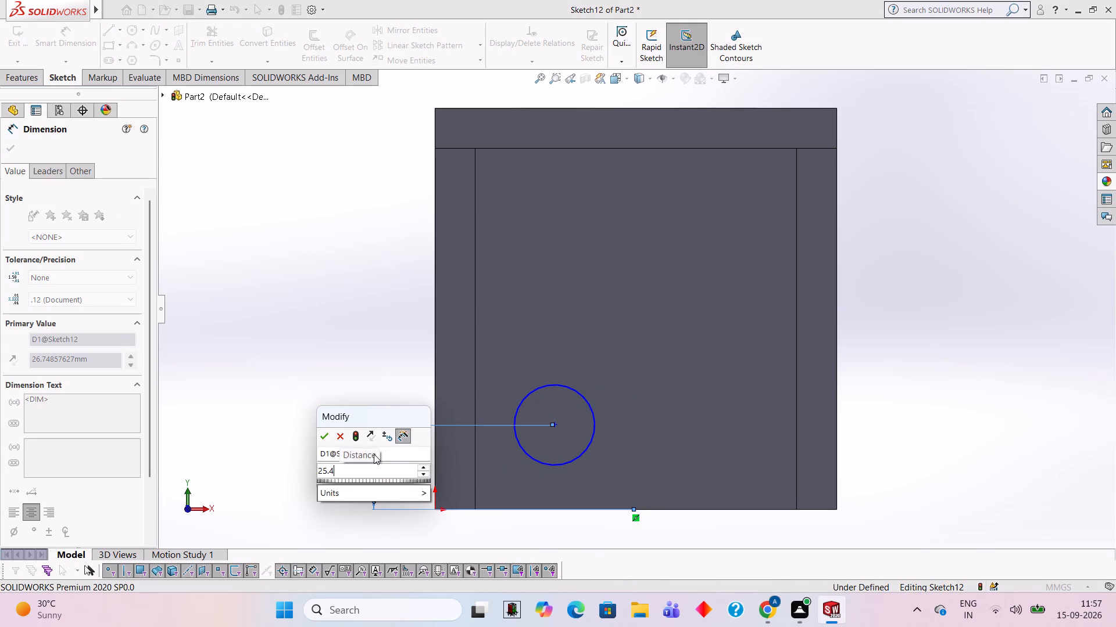
key("Return")
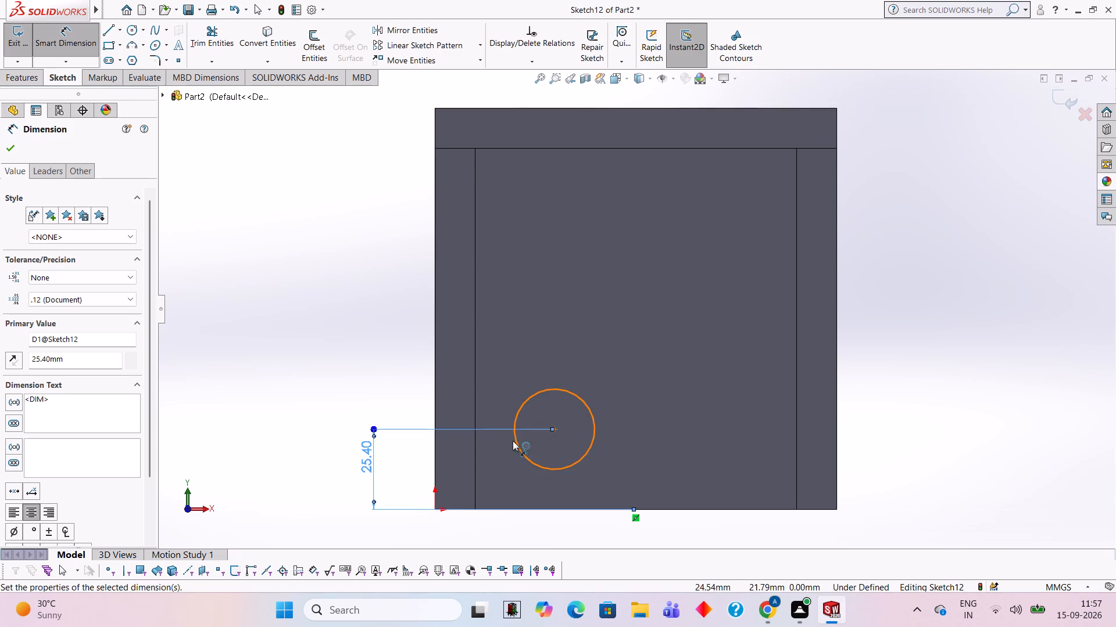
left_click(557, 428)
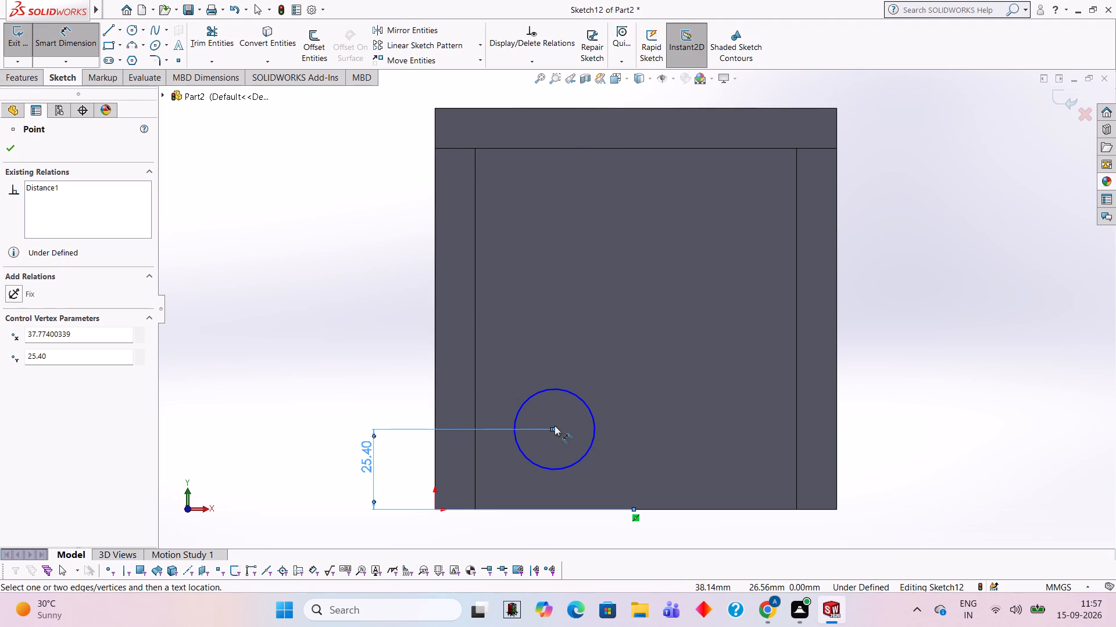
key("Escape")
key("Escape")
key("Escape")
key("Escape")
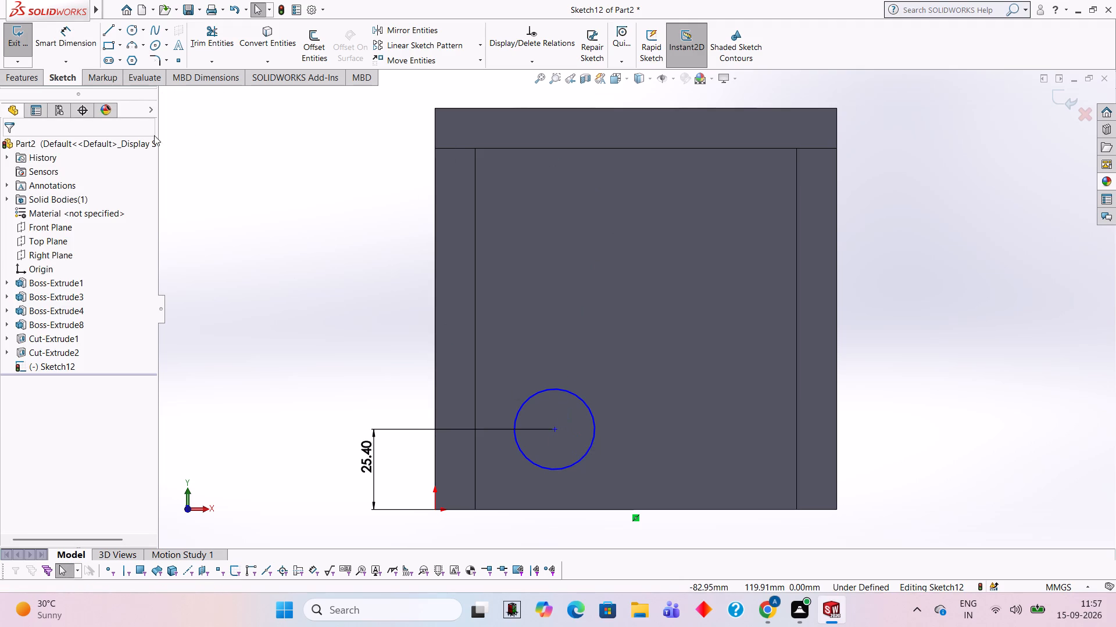
Add a driven vertical dimension from the circle's centre to the back plate's upper edge at the flange.
left_click(83, 45)
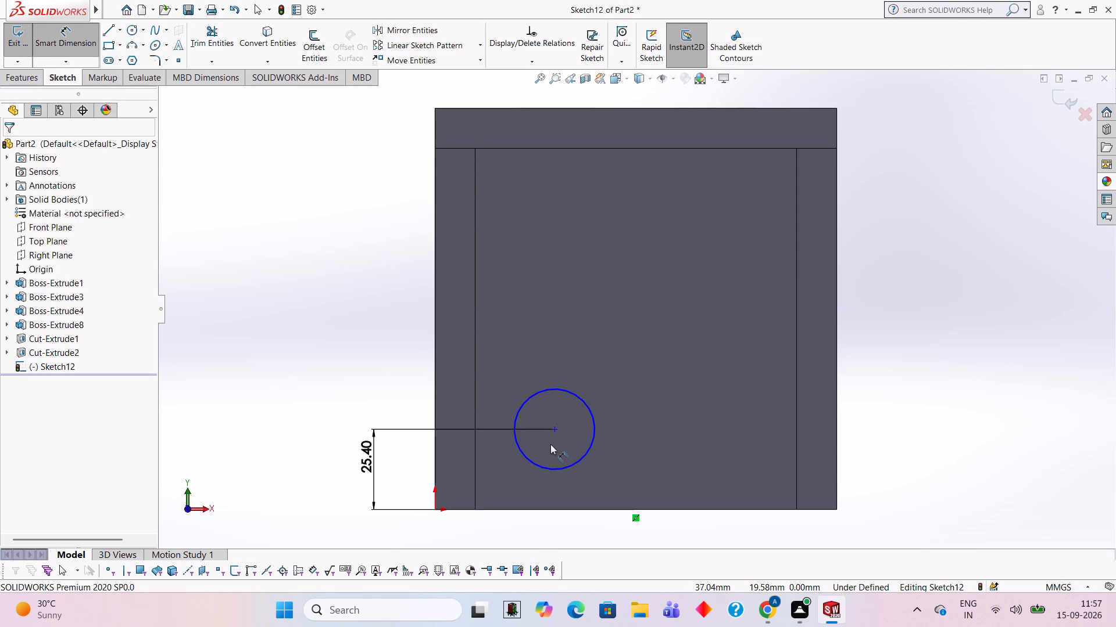
left_click(554, 428)
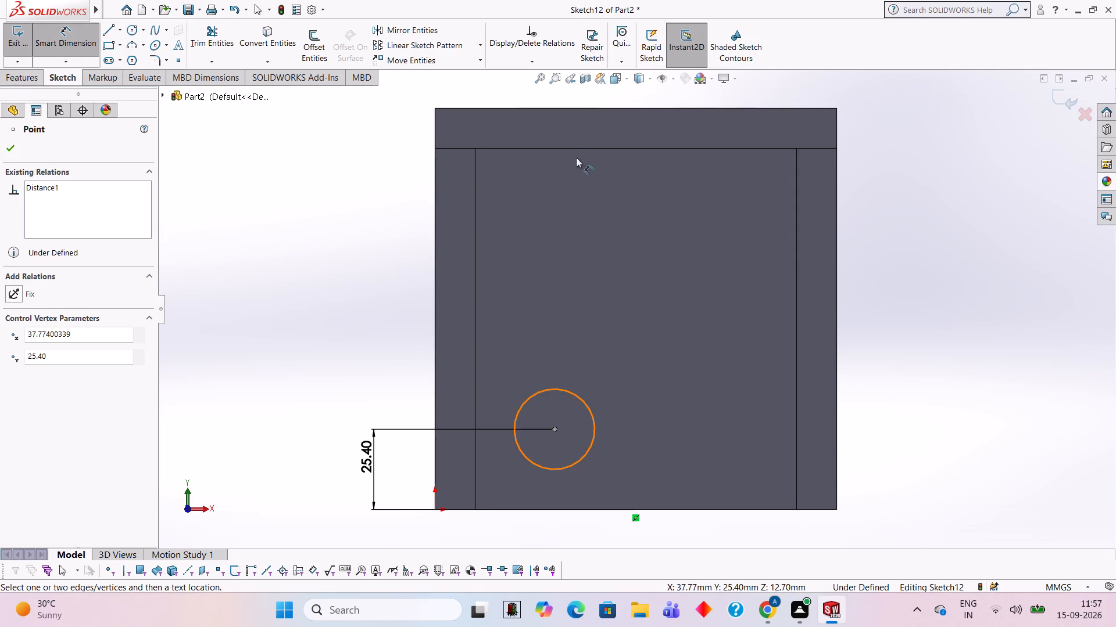
left_click(571, 150)
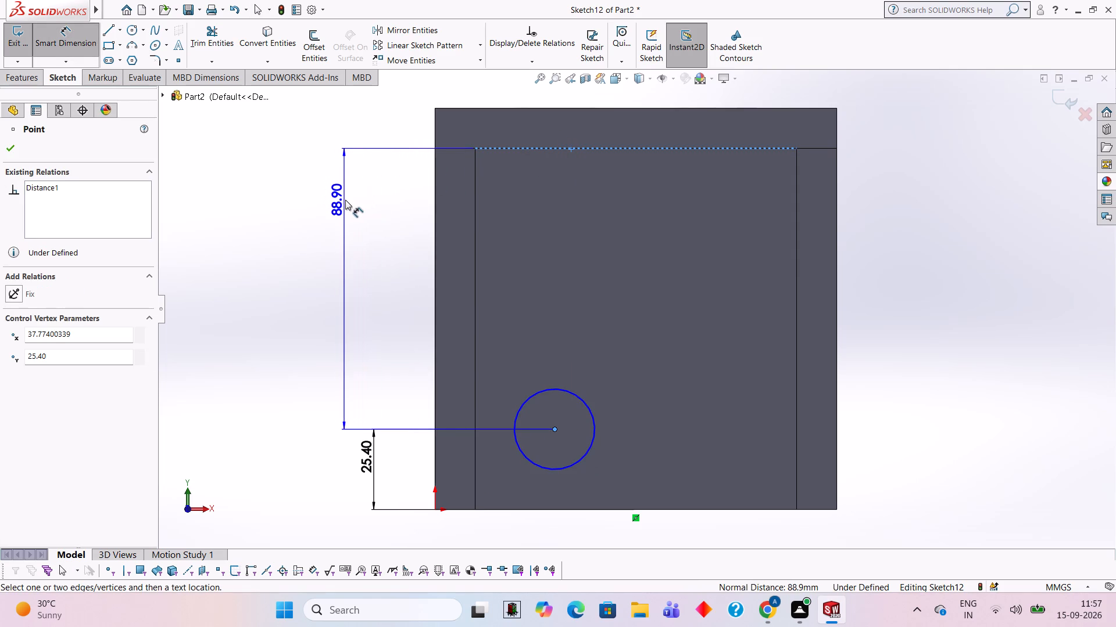
left_click(345, 200)
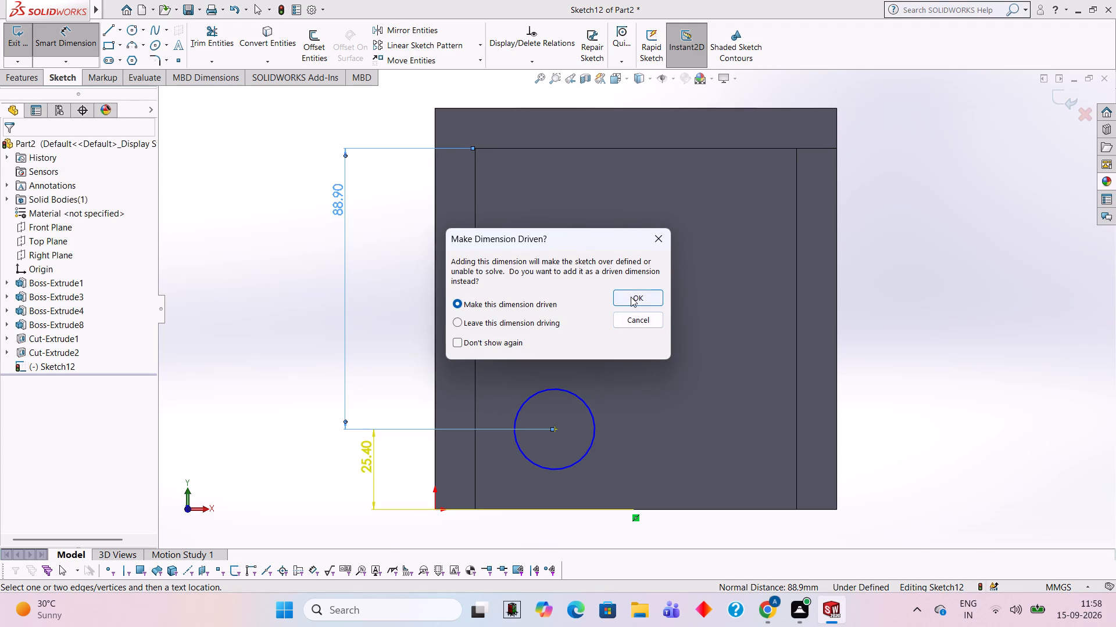
left_click(631, 297)
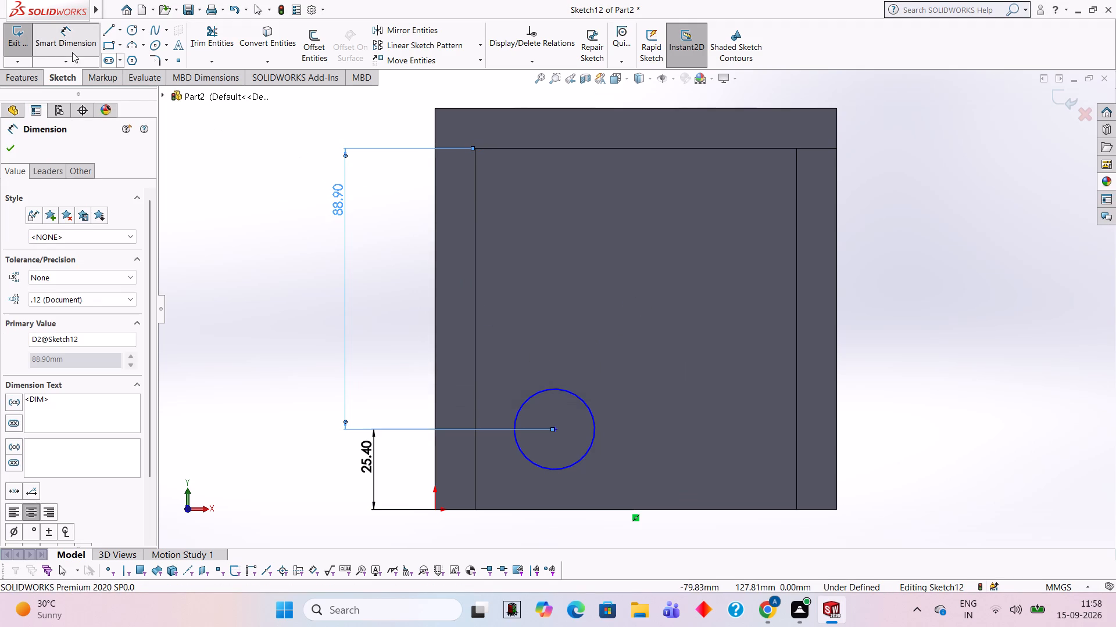
Cut the circle through the back plate with a 12.7 mm blind Extruded Cut.
left_click(38, 81)
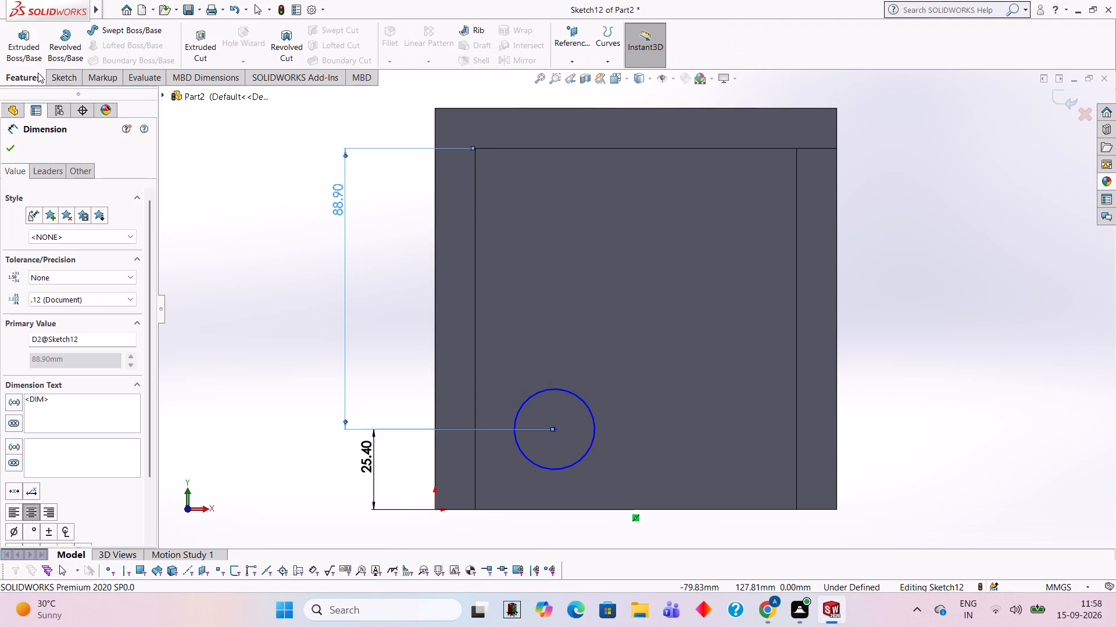
left_click(190, 43)
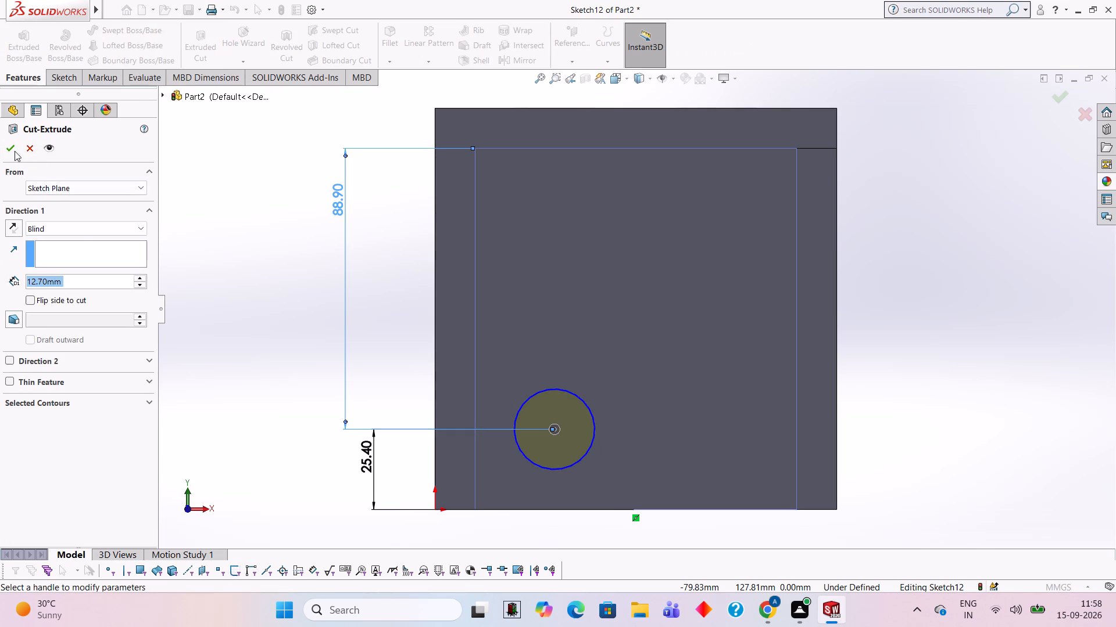
left_click(9, 151)
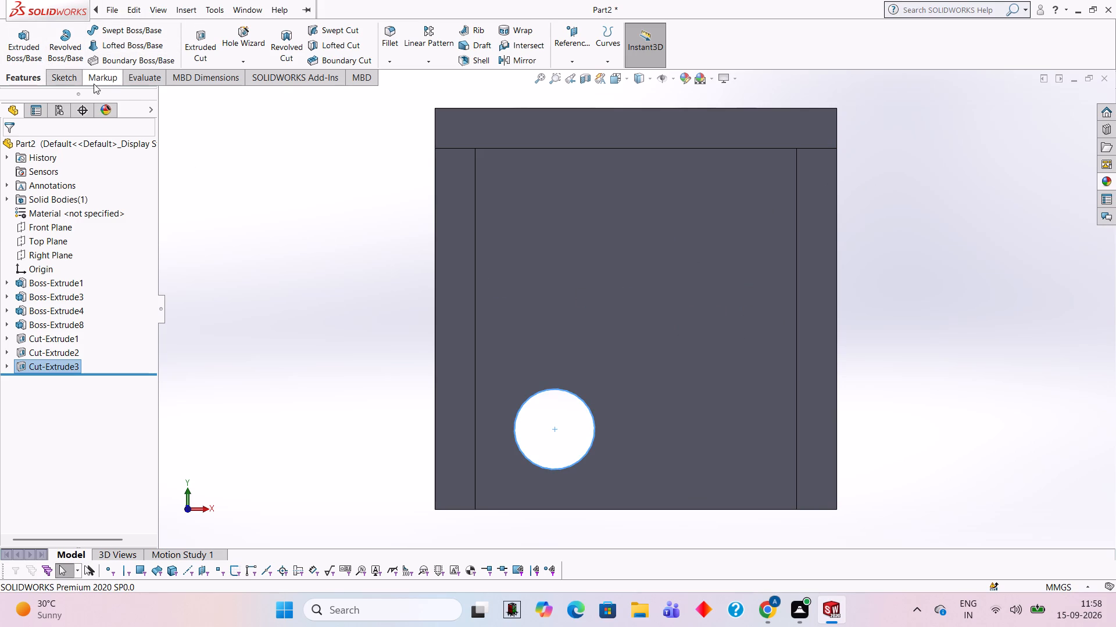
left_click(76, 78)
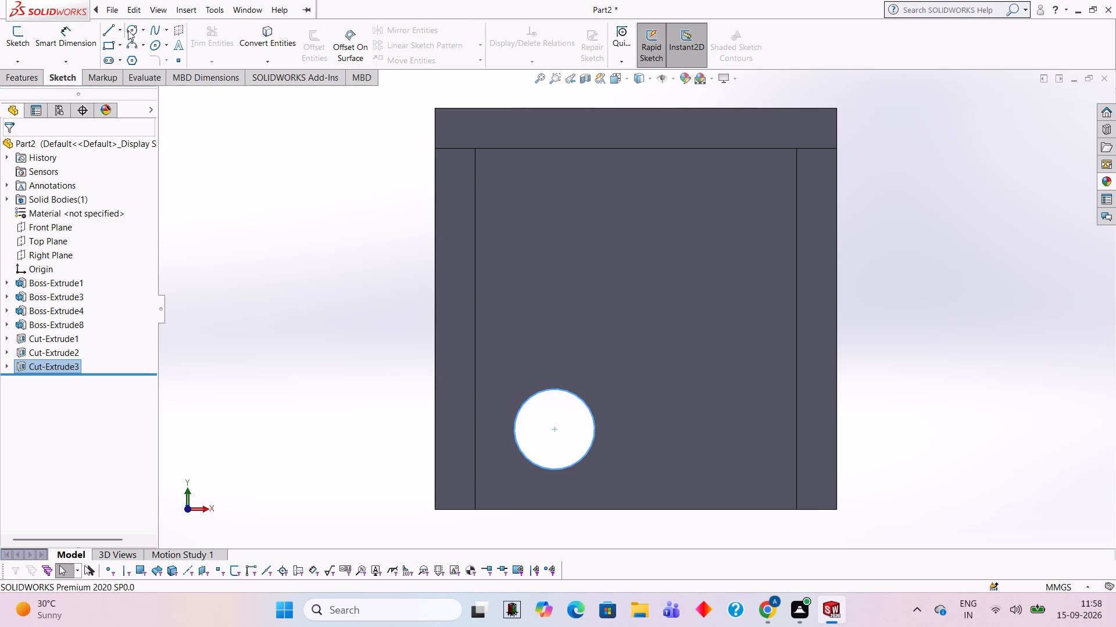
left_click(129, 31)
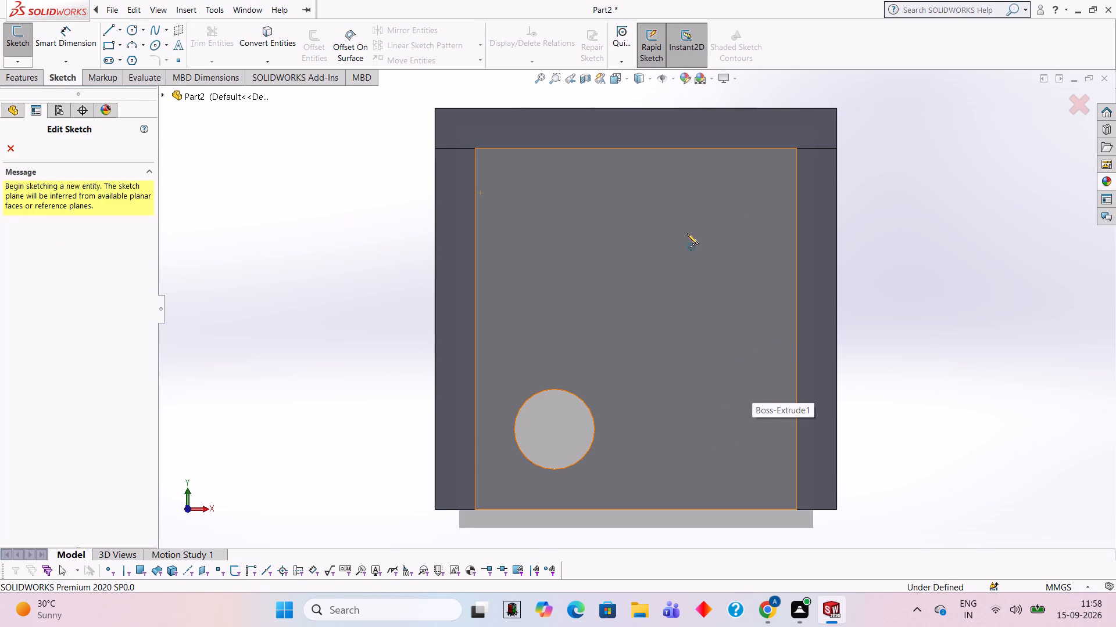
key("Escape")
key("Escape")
Sketch a second circle of 12.7 mm radius on the back plate's inner face, level with the first hole and about 53 mm from its centre.
left_click(729, 228)
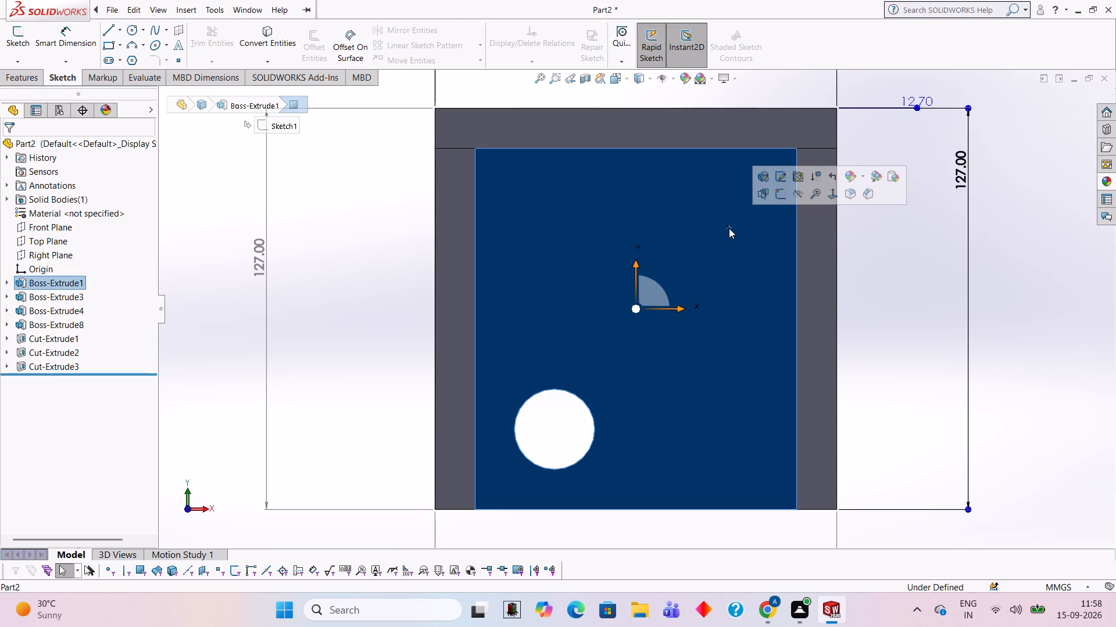
left_click(787, 194)
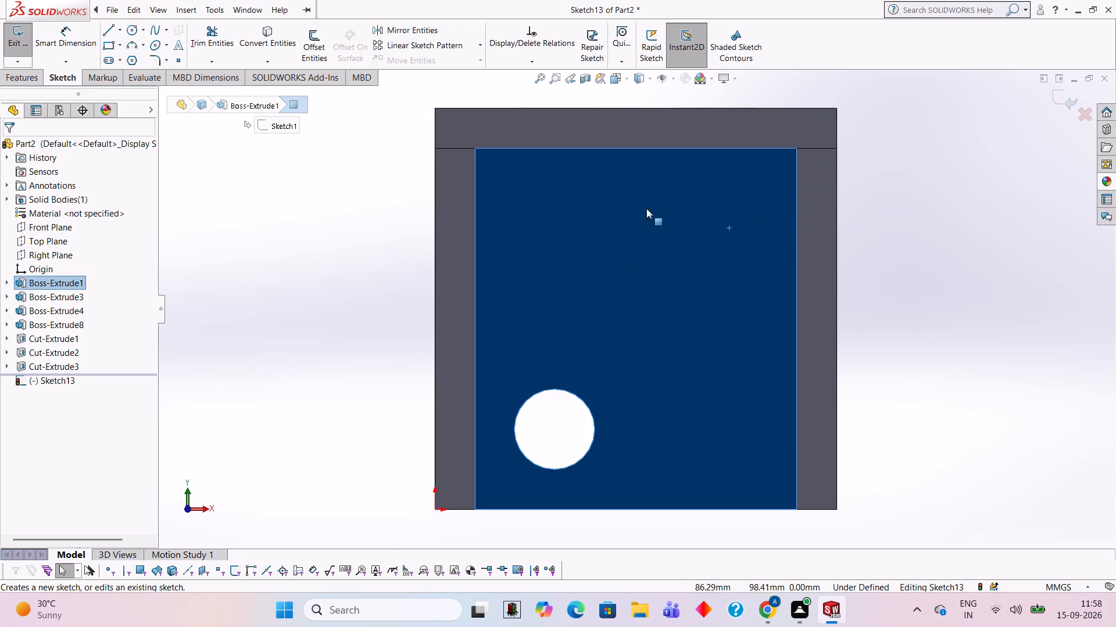
left_click(128, 24)
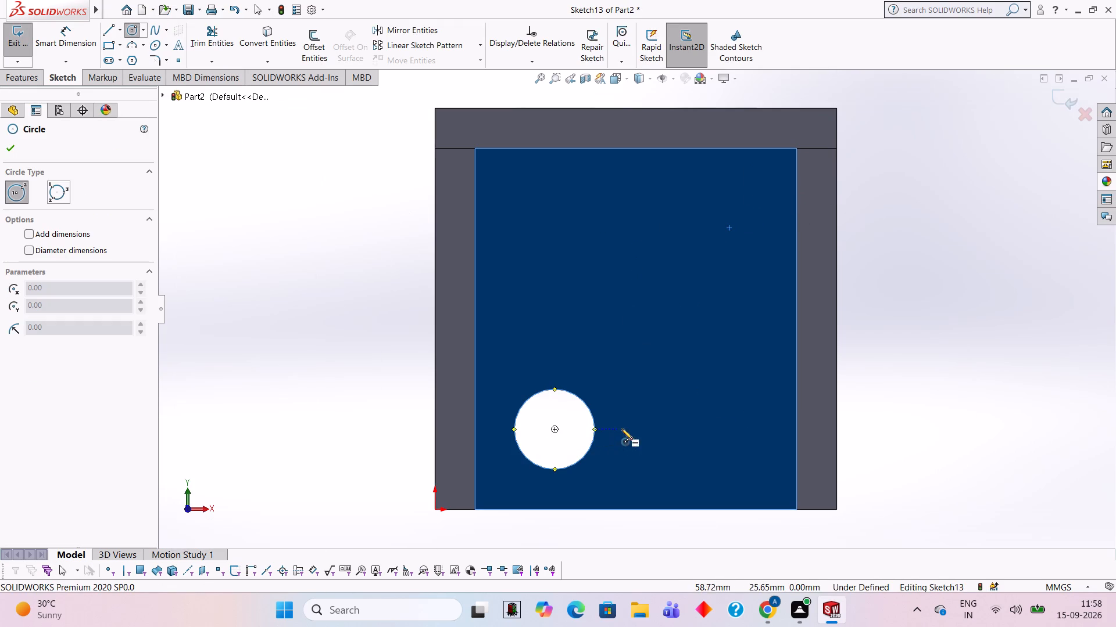
left_click(723, 428)
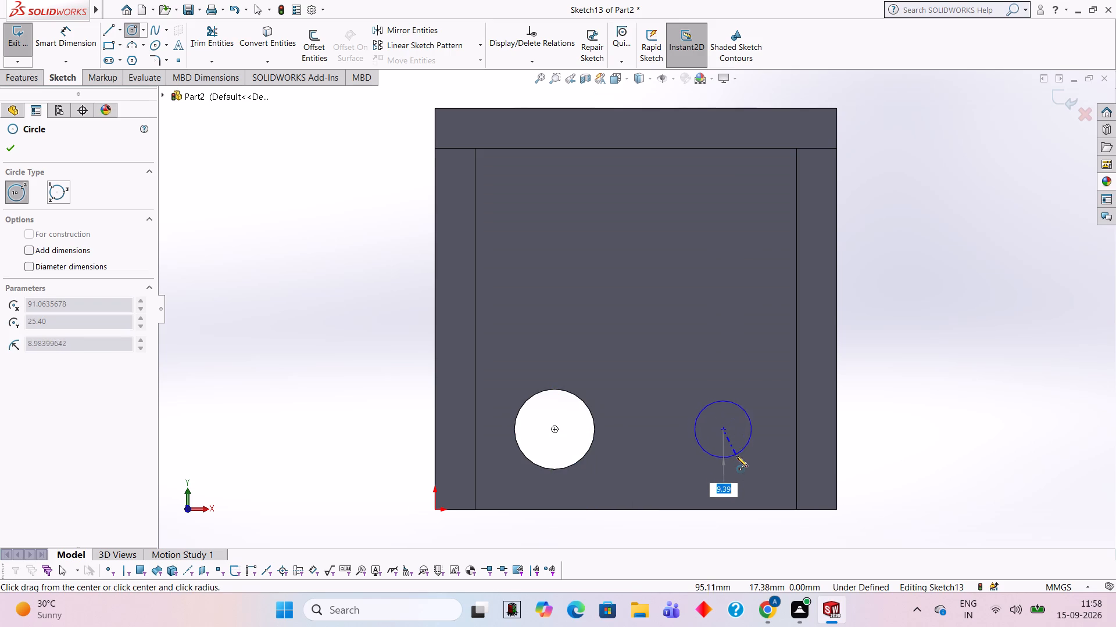
type("12.7")
key("Return")
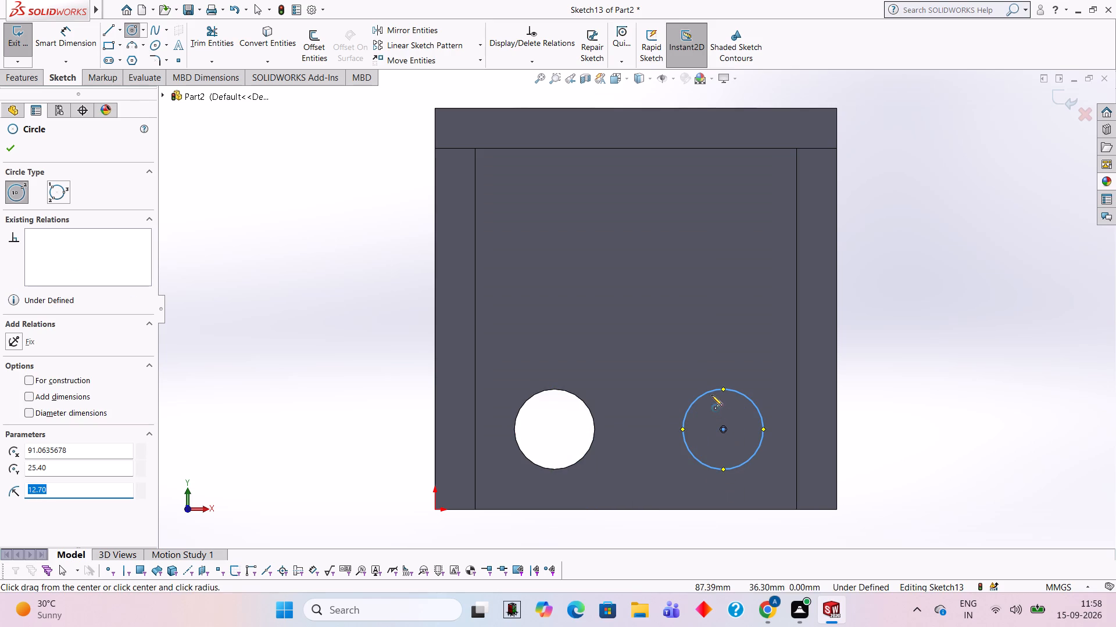
key("Escape")
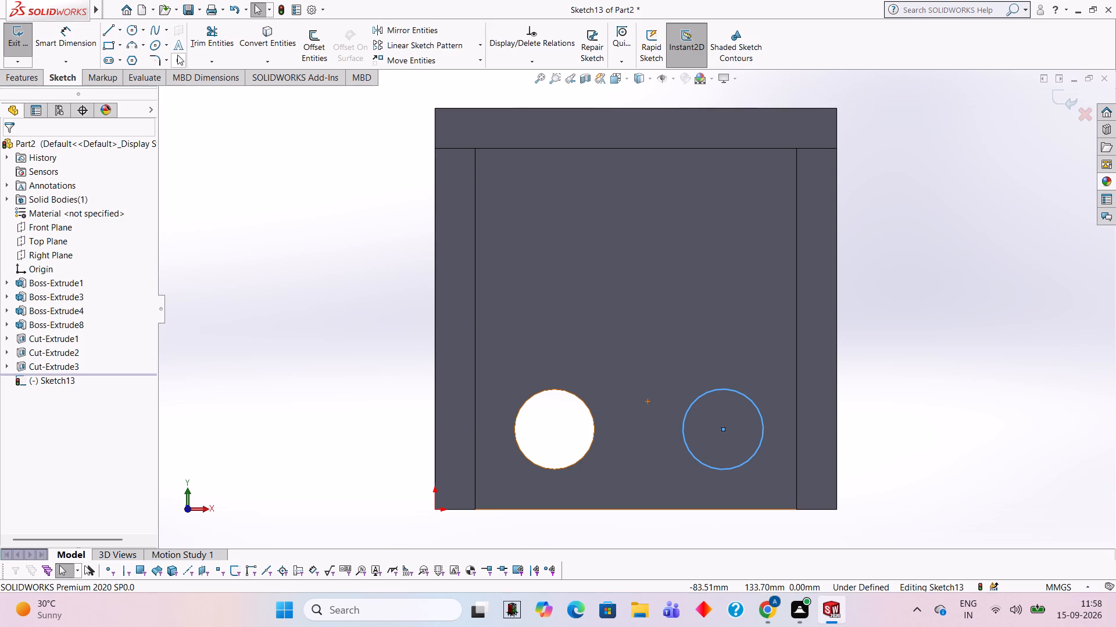
Dimension the second circle's centre 25.4 mm vertically from the back plate's lower edge.
left_click(58, 34)
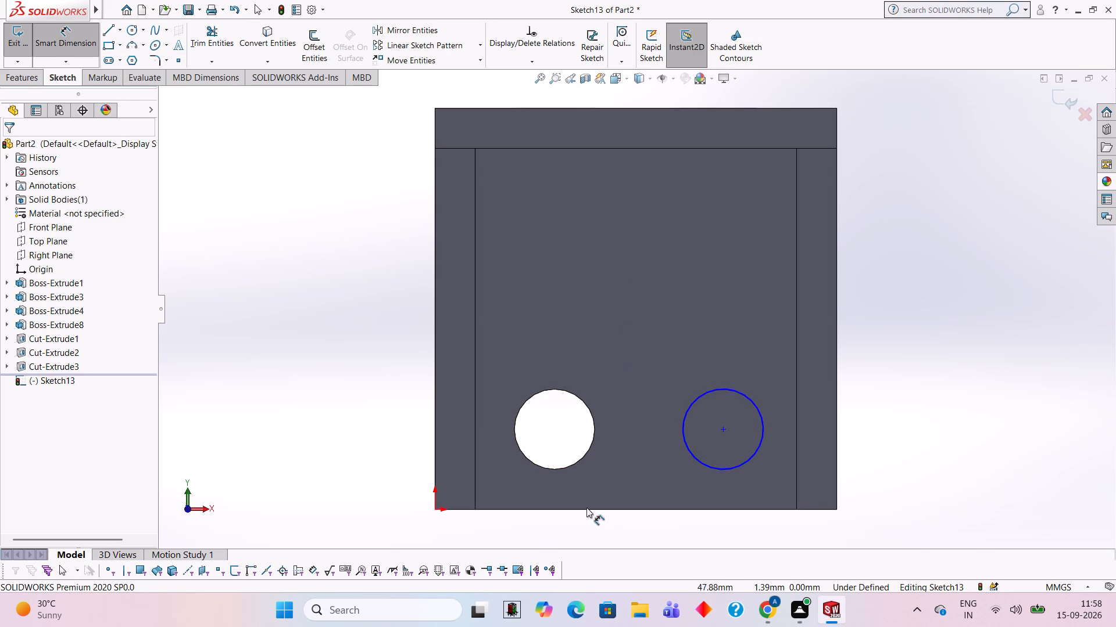
left_click(633, 510)
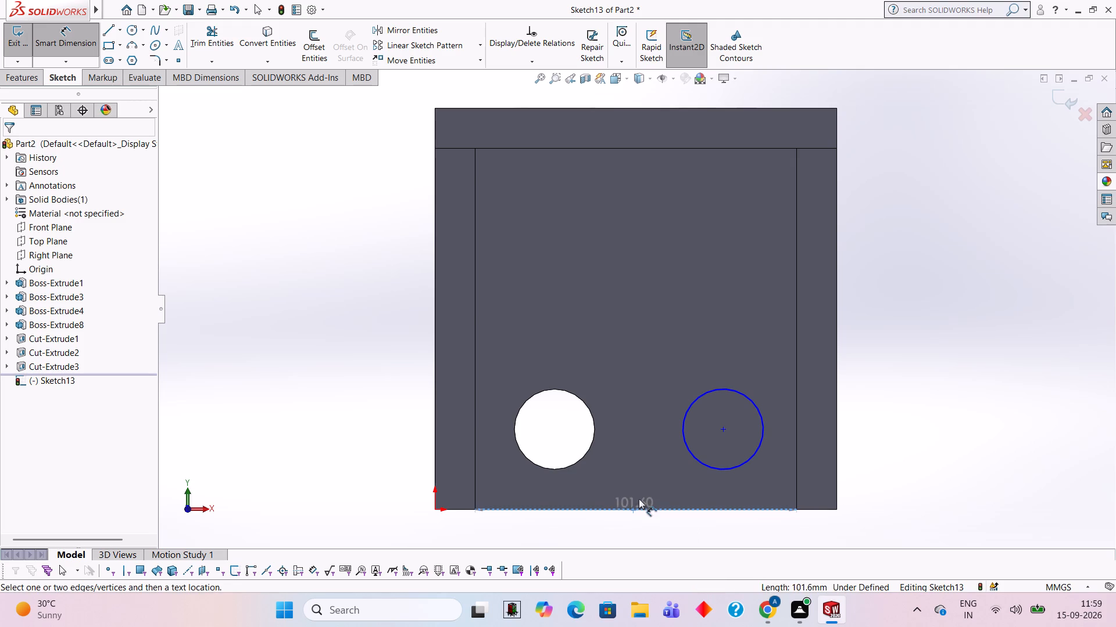
left_click(725, 428)
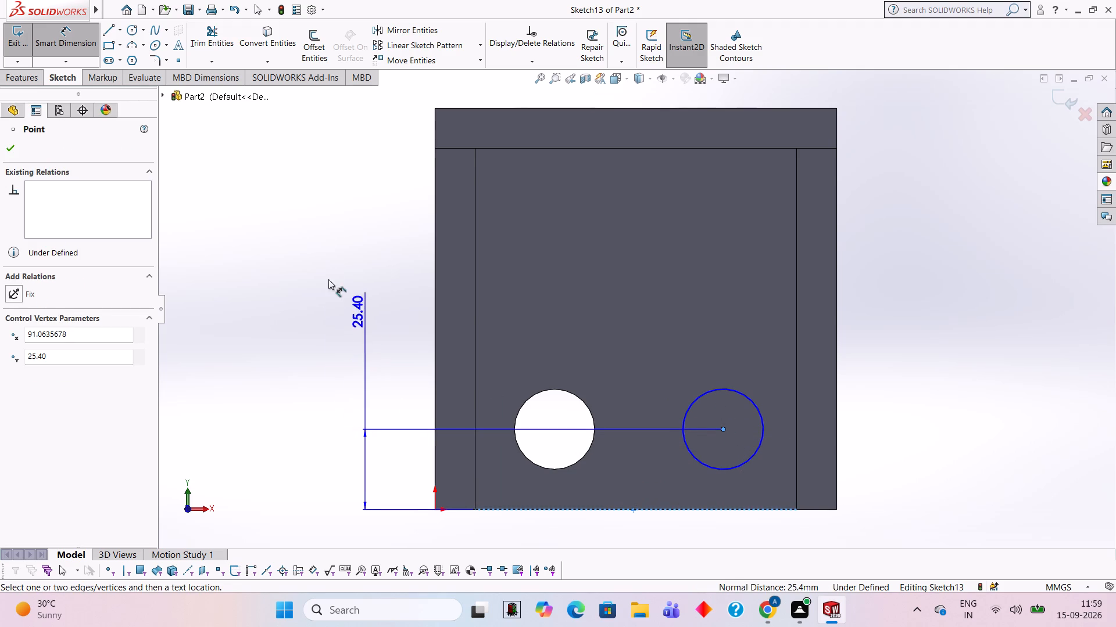
left_click(262, 187)
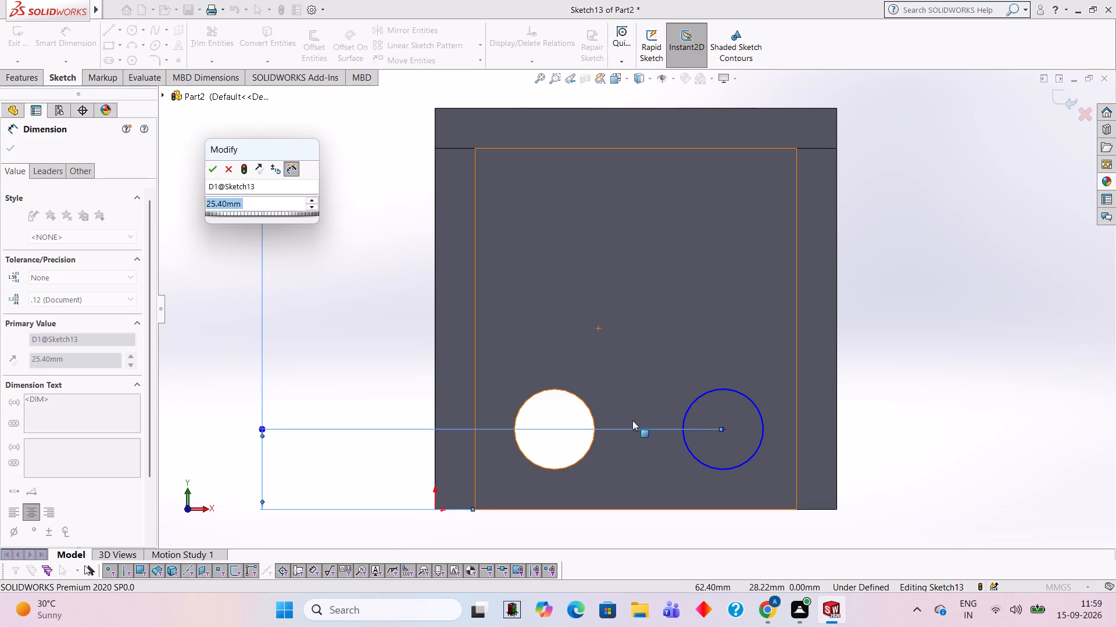
key("Escape")
key("Escape")
key("Escape")
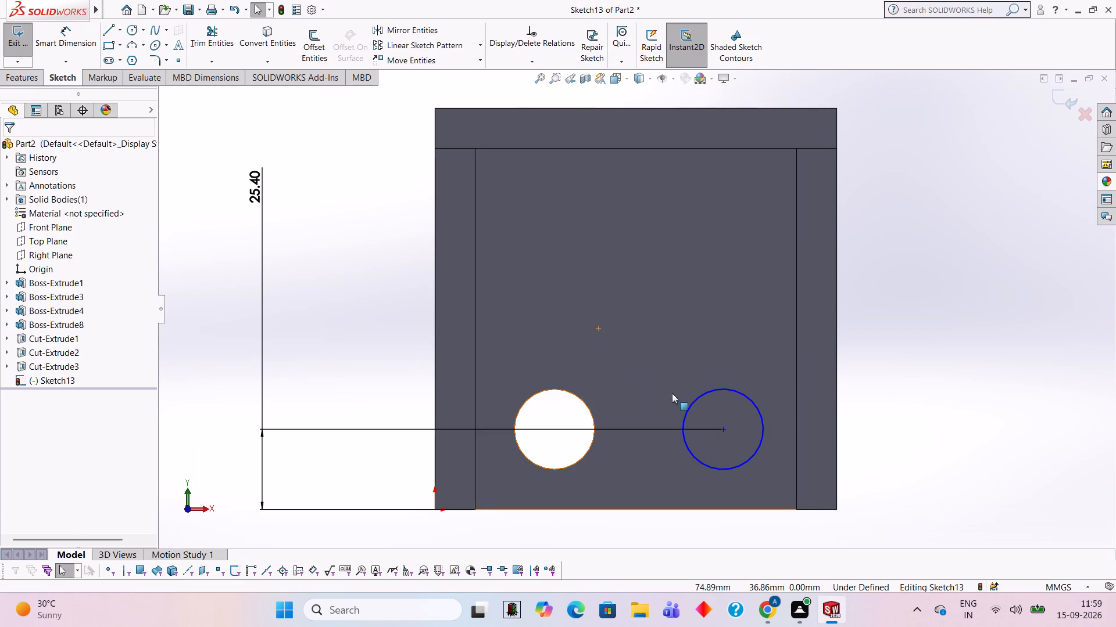
Add a driven vertical dimension from the second circle's centre to the back plate's upper edge at the flange.
left_click(60, 24)
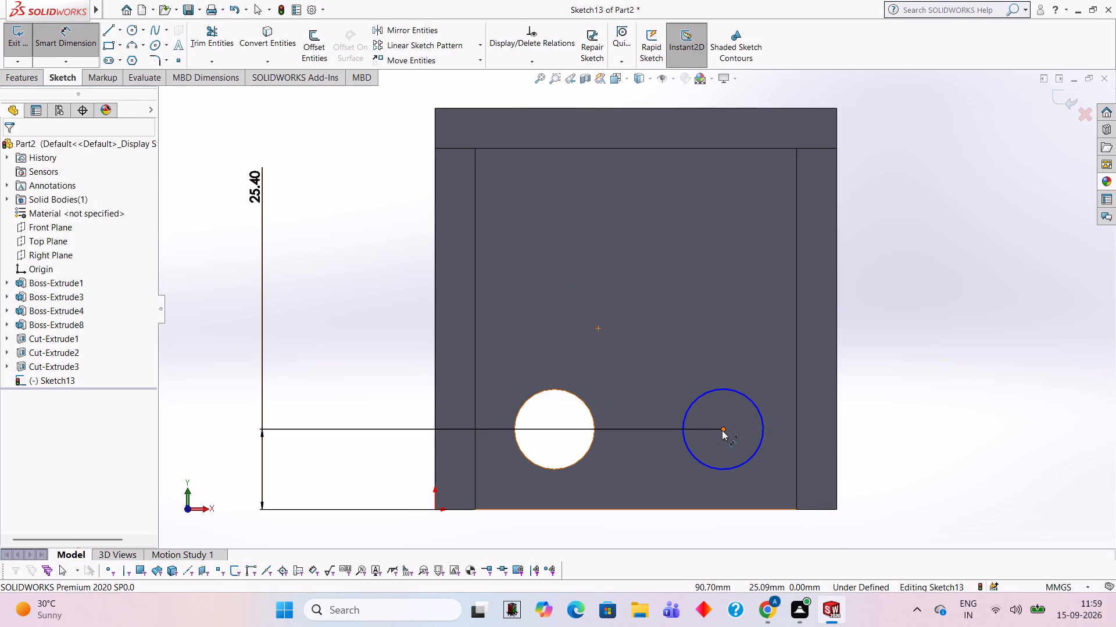
left_click(722, 430)
left_click(730, 150)
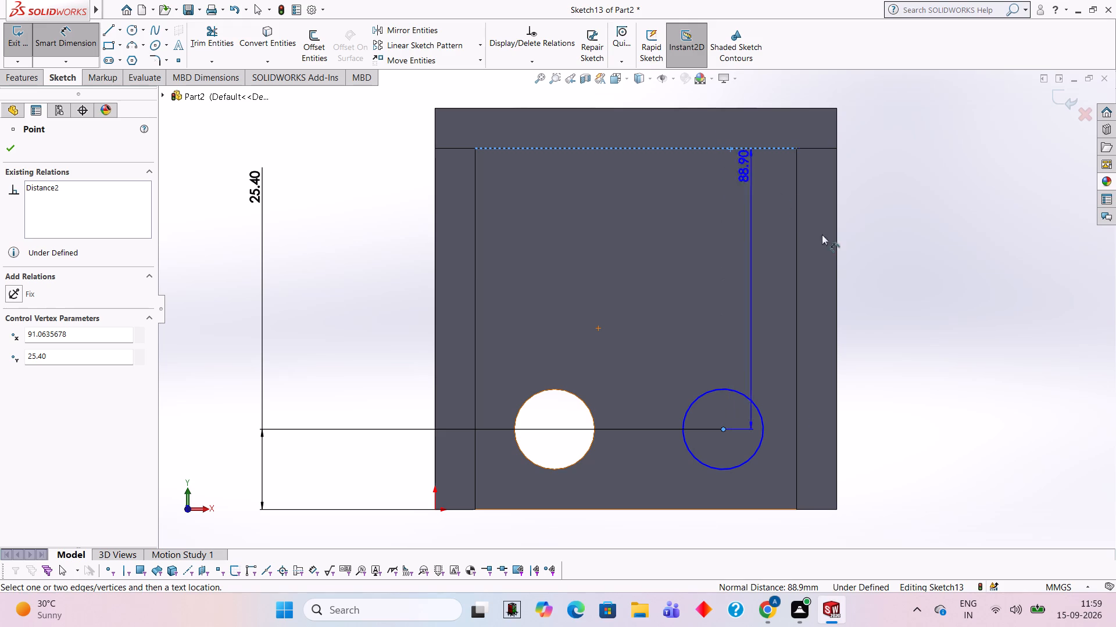
left_click(954, 305)
left_click(637, 298)
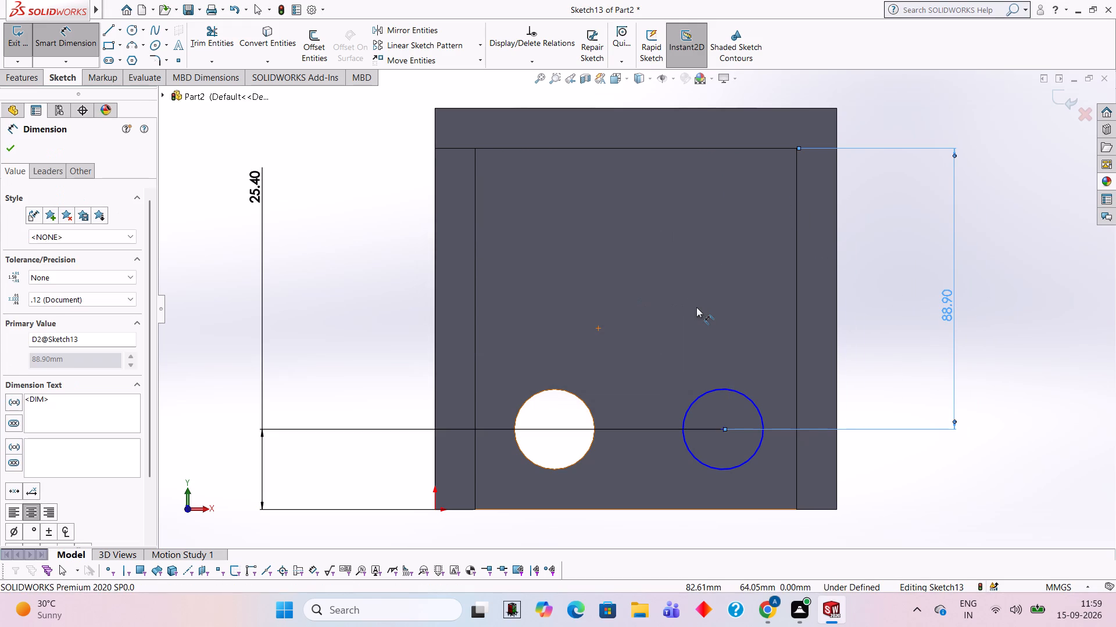
key("Escape")
key("Escape")
key("Escape")
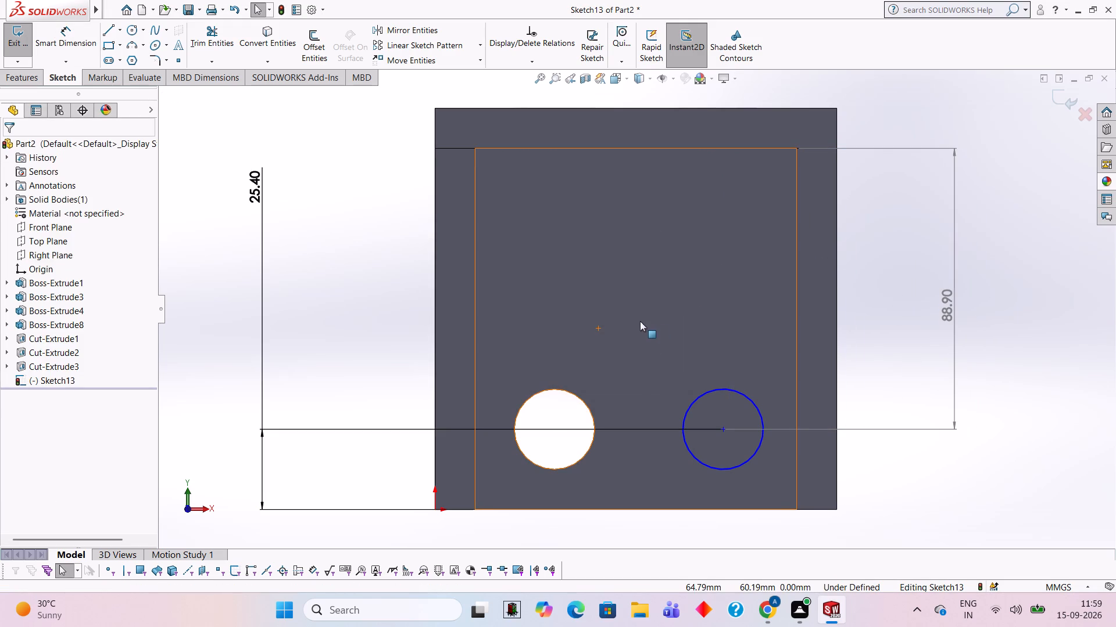
Cut the second circle through the back plate with a 12.7 mm blind Extruded Cut.
left_click(5, 77)
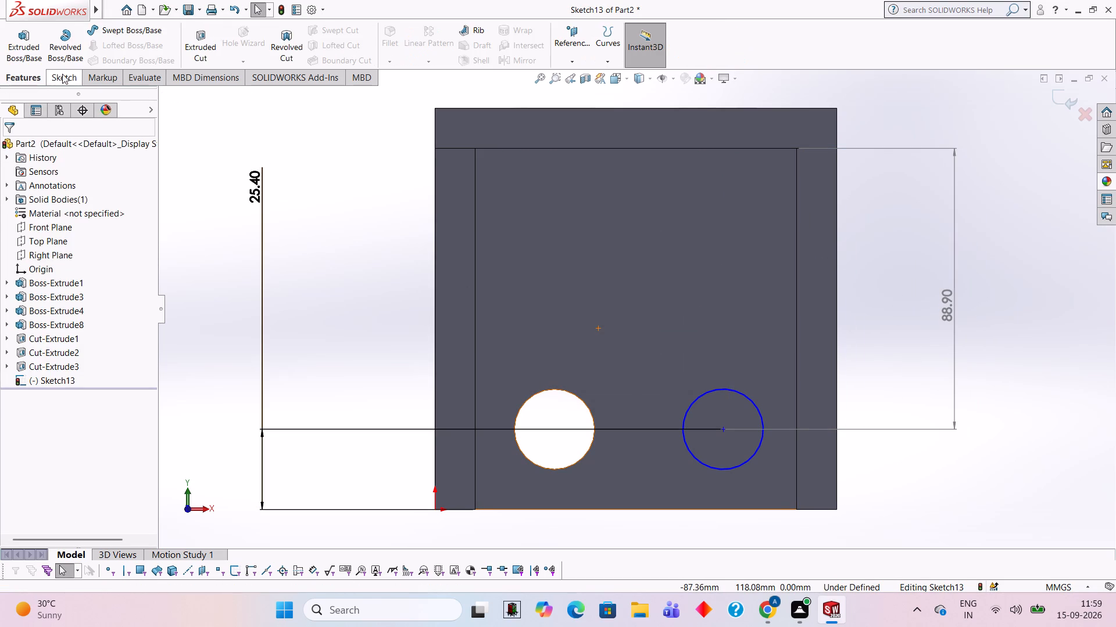
left_click(196, 55)
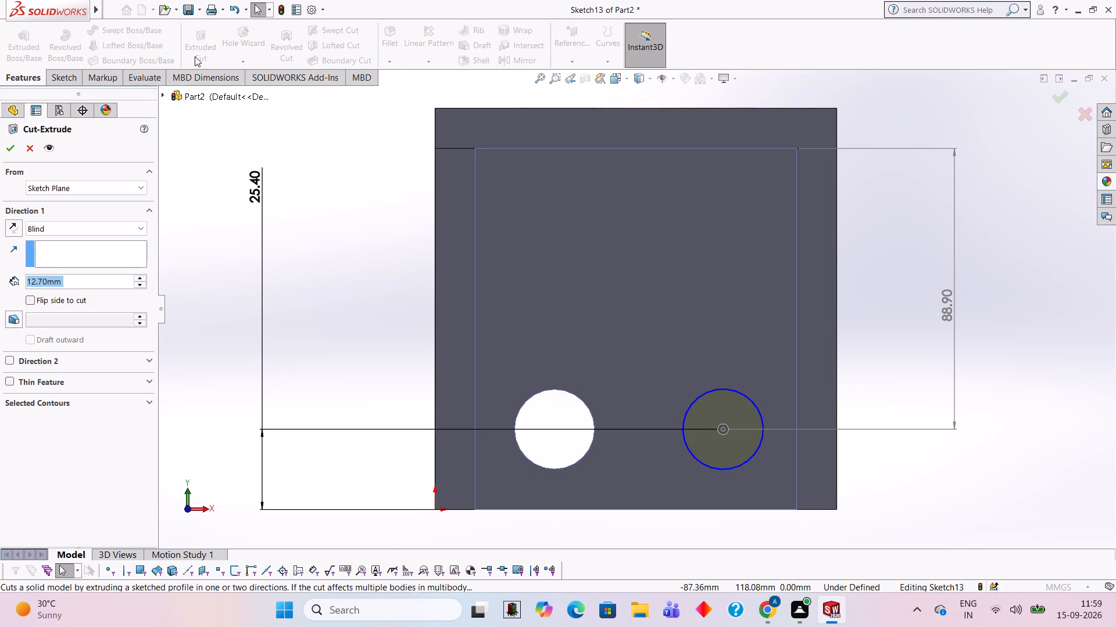
left_click(11, 149)
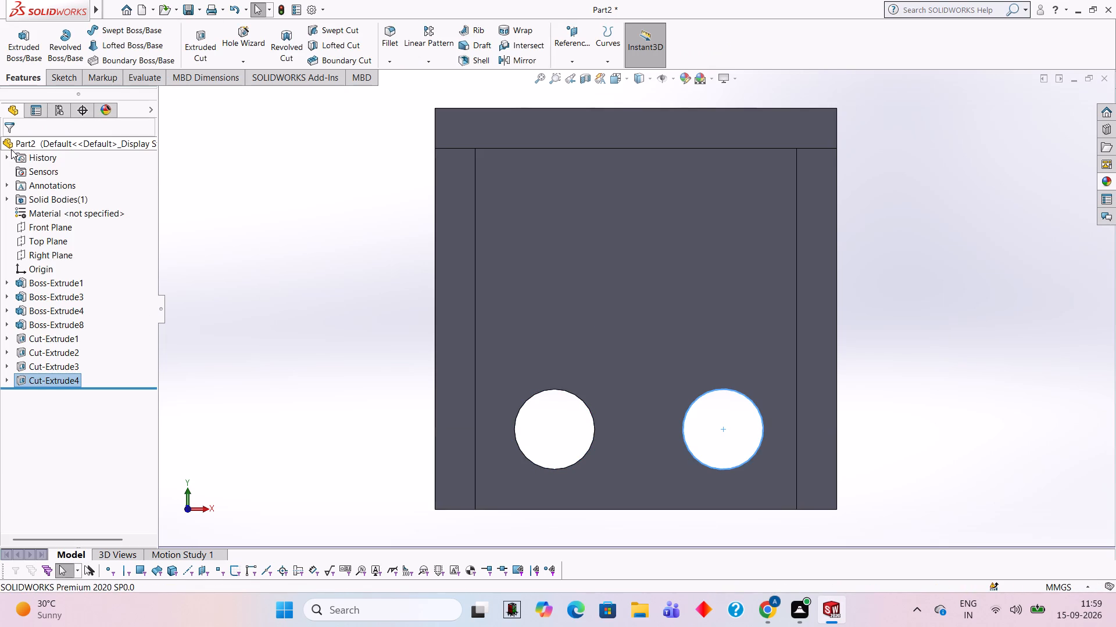
Examine the finished bracket from several angles, checking the two flange holes, two back-plate holes and side webs.
scroll(975, 257, "up", 2)
right_click(852, 254)
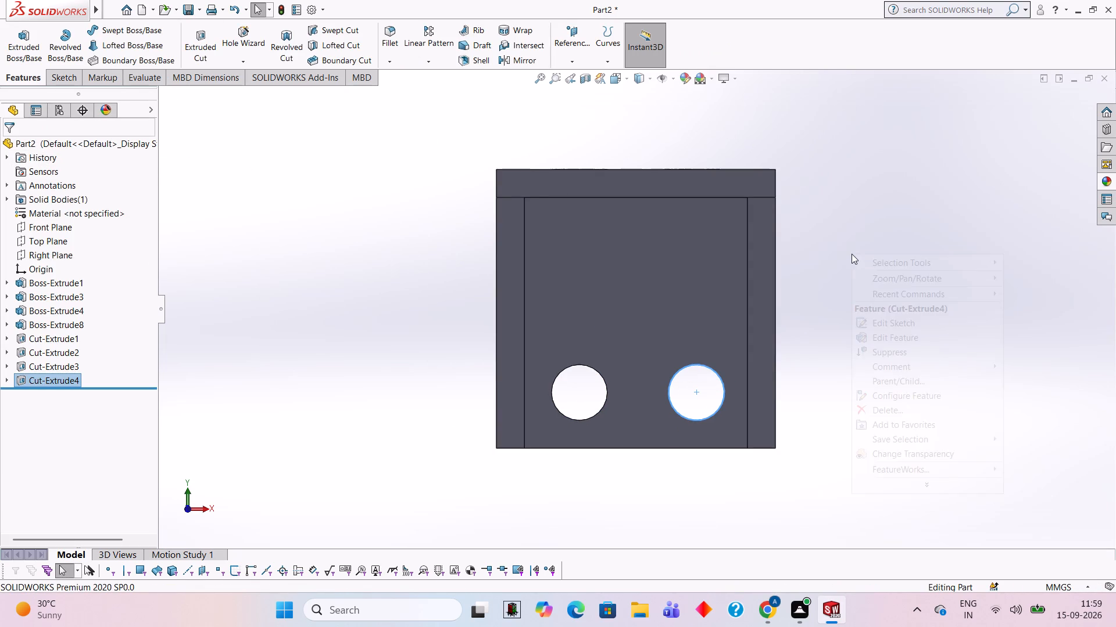
left_click(881, 272)
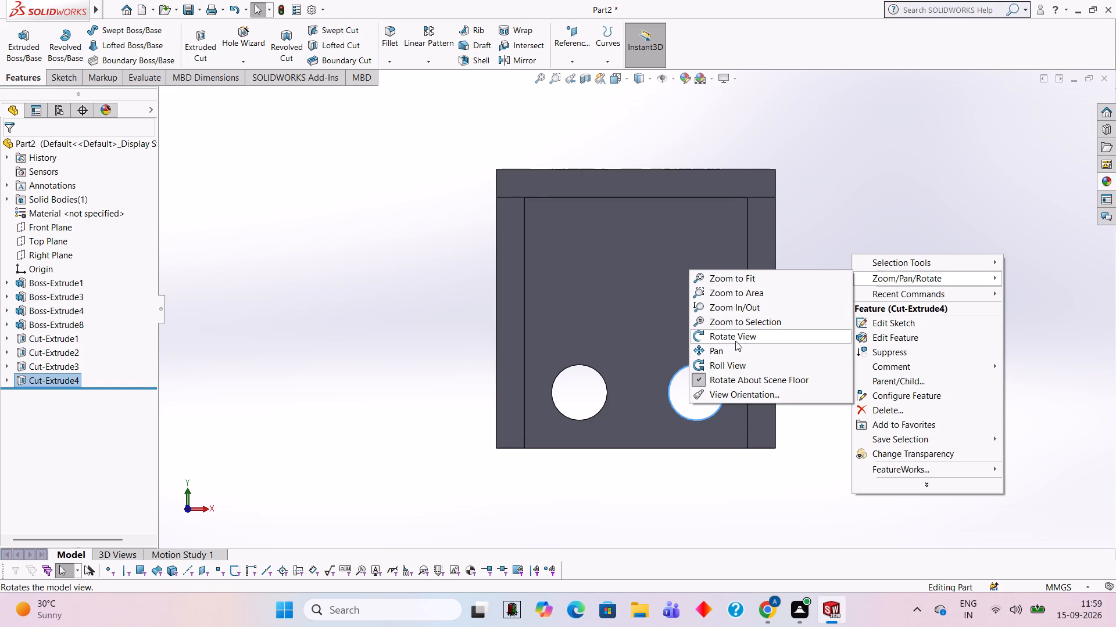
left_click(735, 340)
left_click_drag(675, 412, 686, 246)
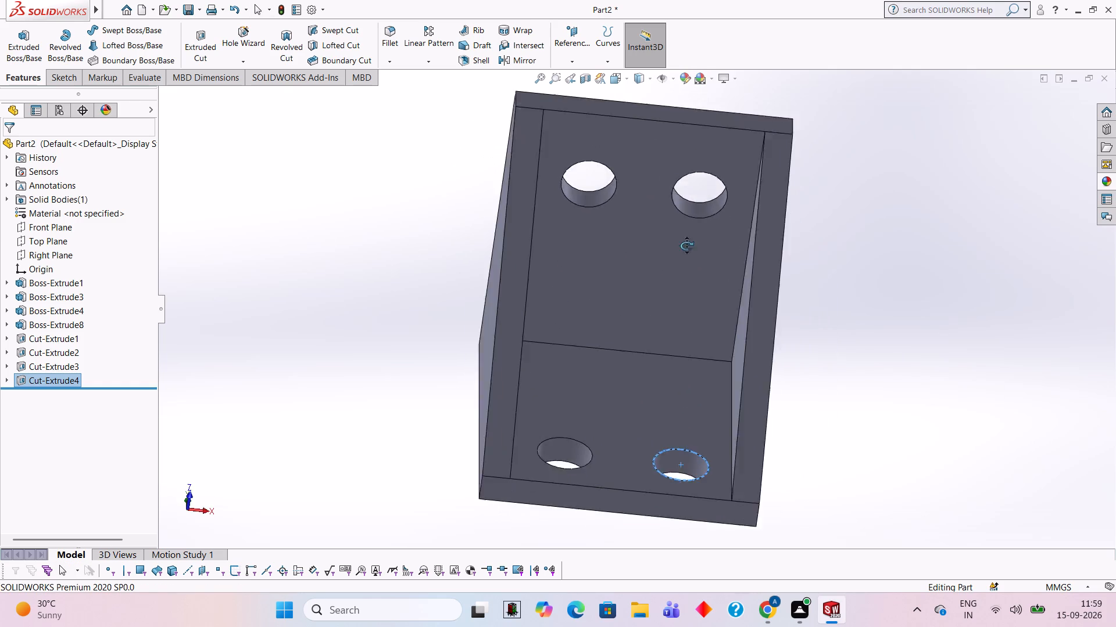
left_click_drag(686, 246, 726, 222)
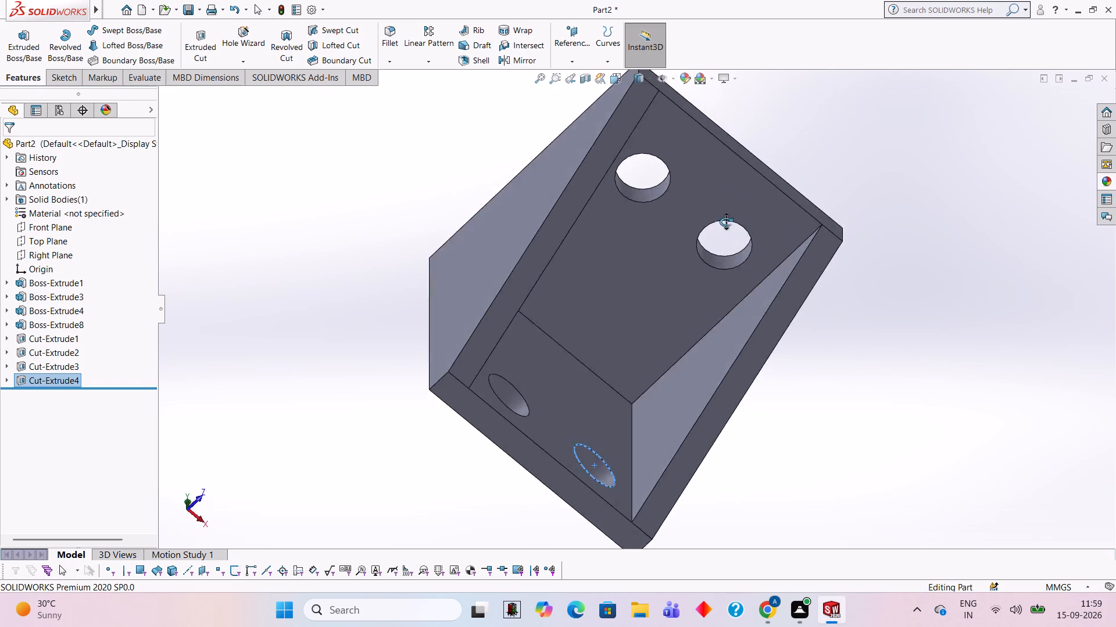
left_click_drag(726, 222, 711, 201)
left_click_drag(482, 265, 462, 355)
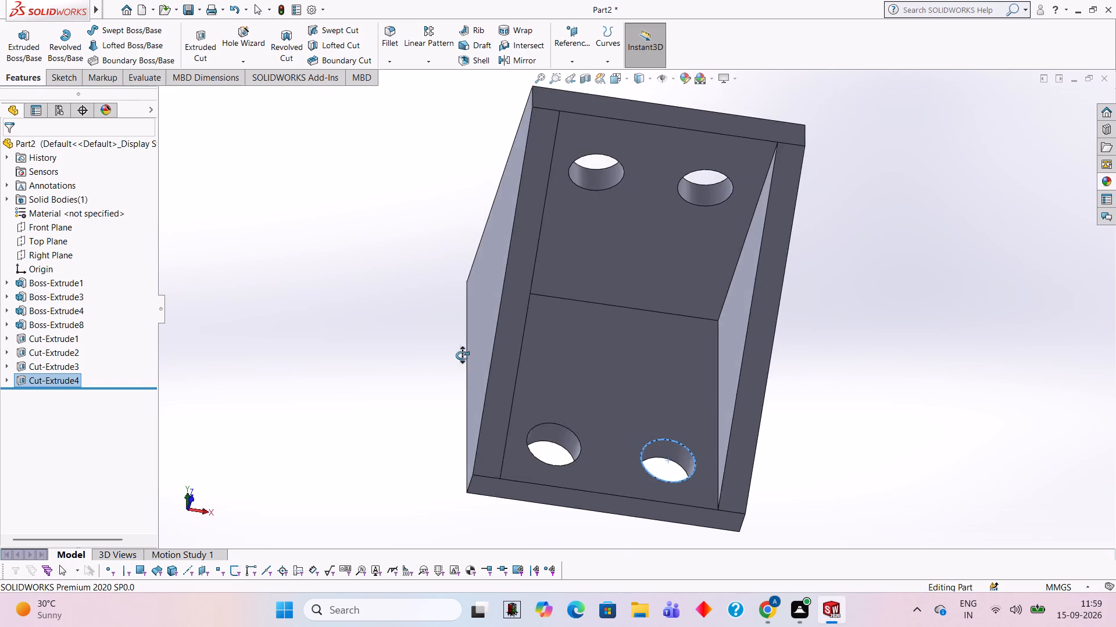
left_click_drag(462, 355, 432, 279)
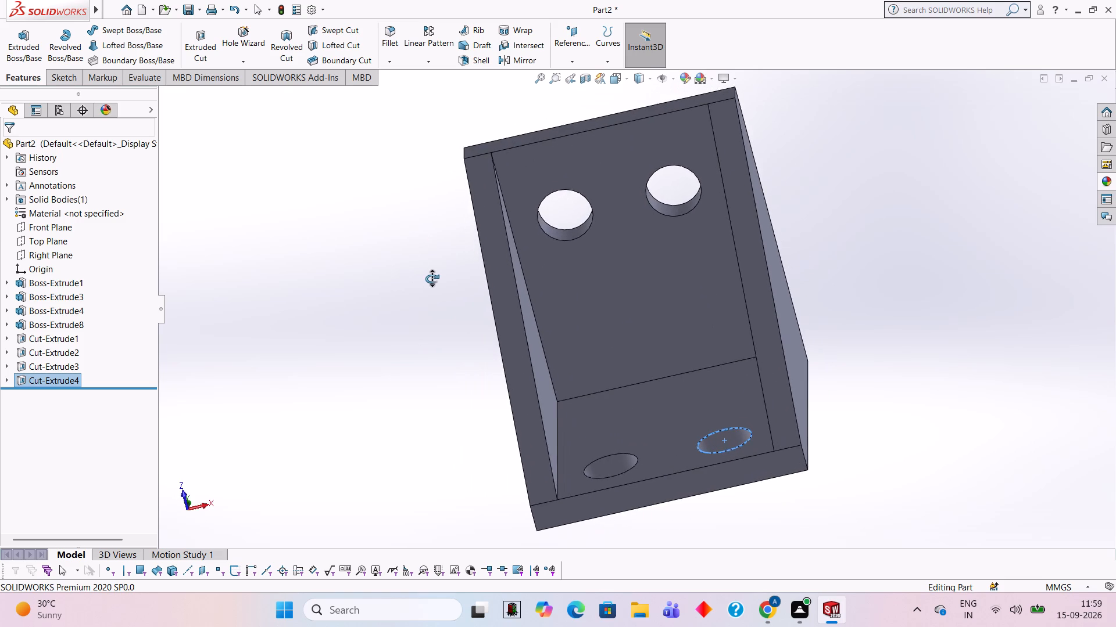
left_click_drag(432, 279, 435, 291)
left_click_drag(435, 291, 444, 315)
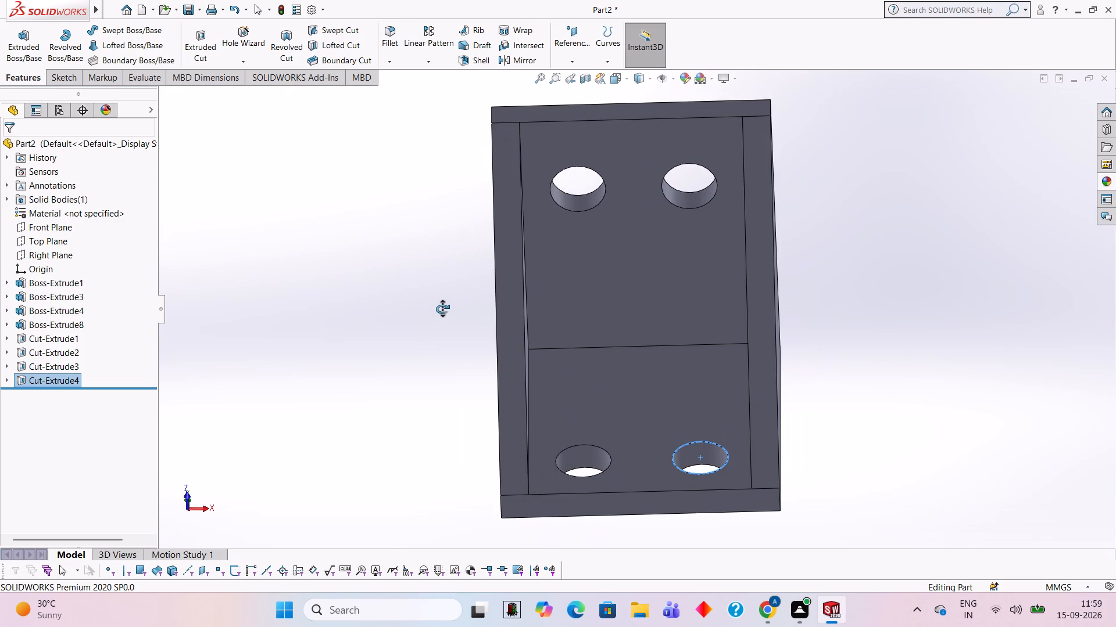
left_click_drag(442, 313, 467, 330)
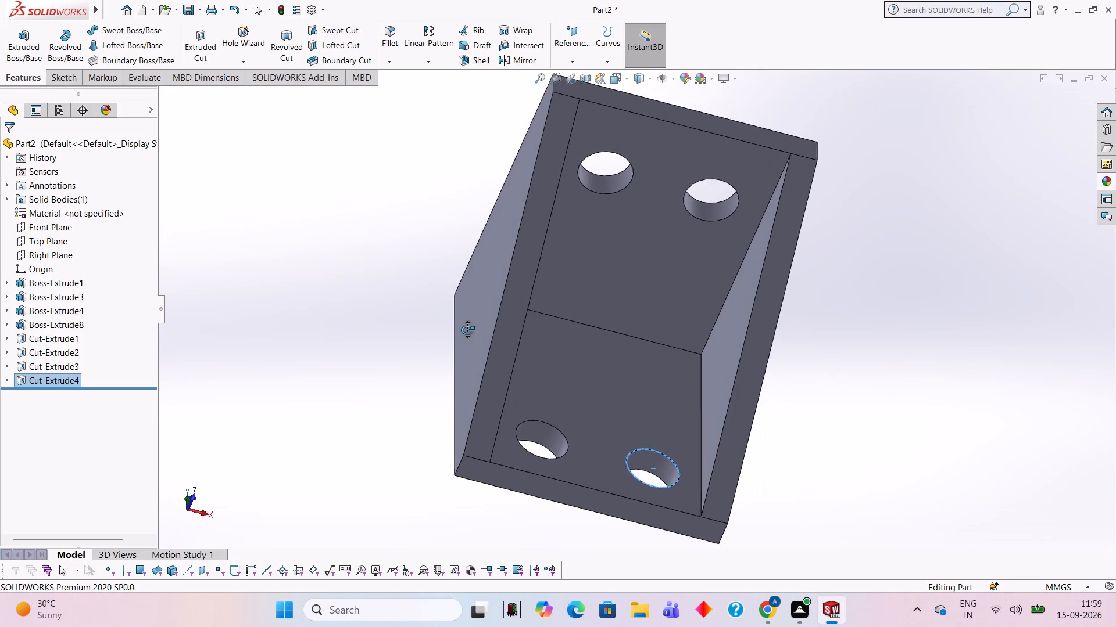
left_click_drag(467, 330, 439, 334)
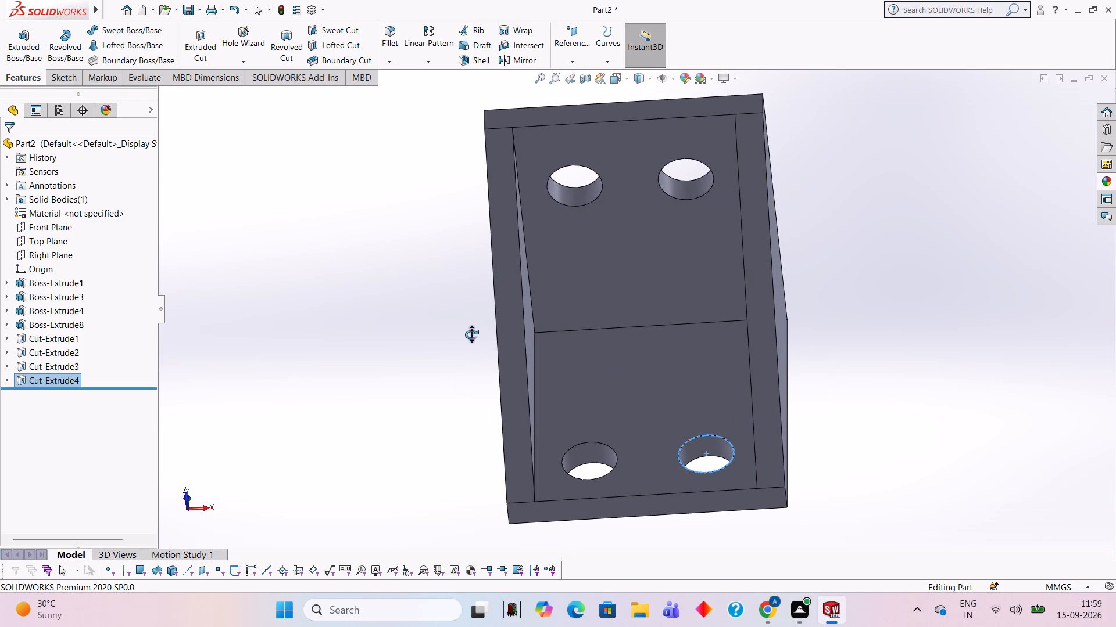
scroll(585, 272, "up", 2)
left_click_drag(840, 401, 896, 402)
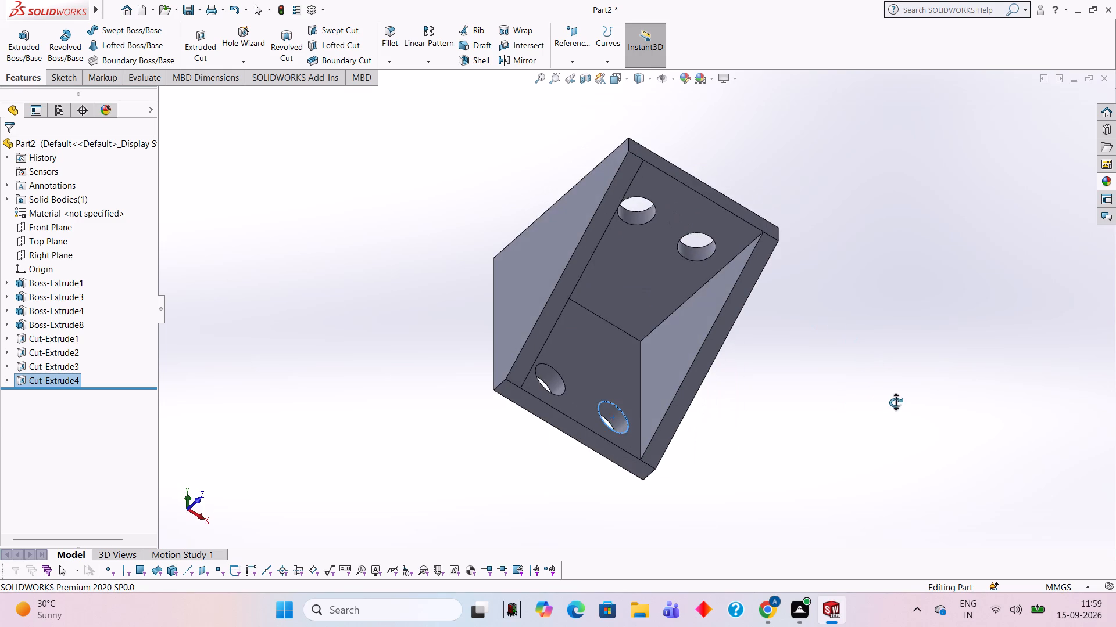
left_click_drag(896, 402, 875, 399)
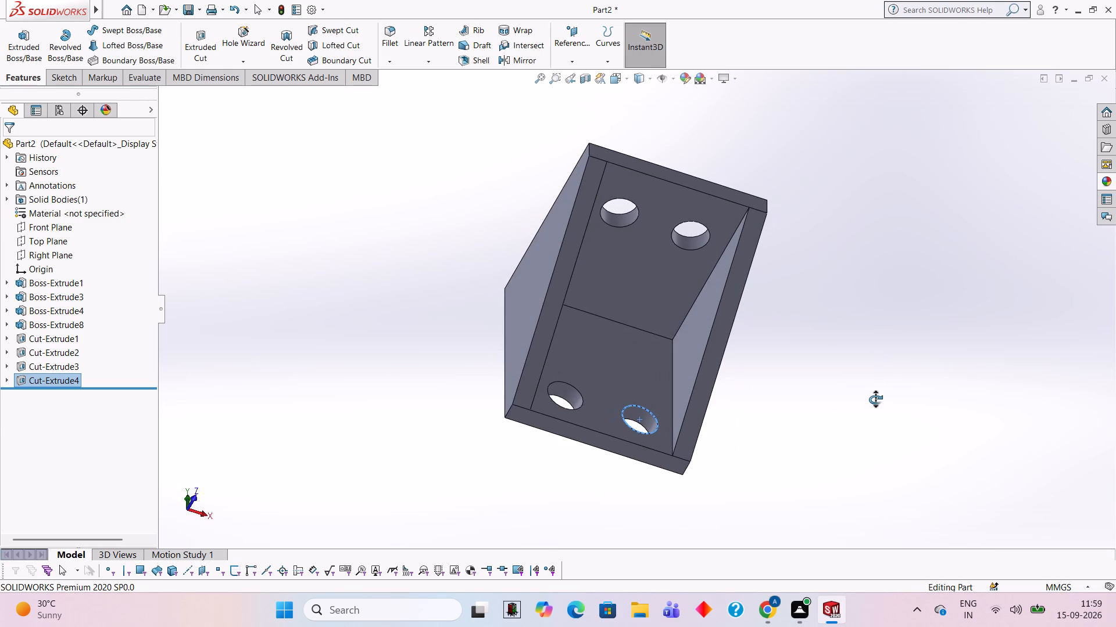
left_click_drag(872, 394, 872, 401)
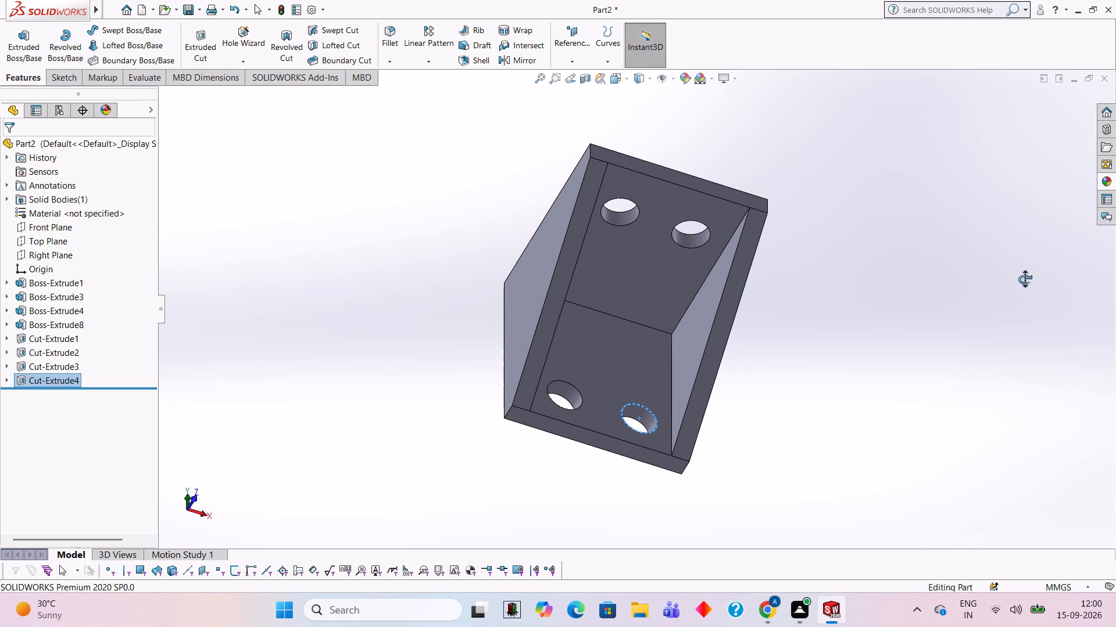
left_click_drag(988, 282, 945, 147)
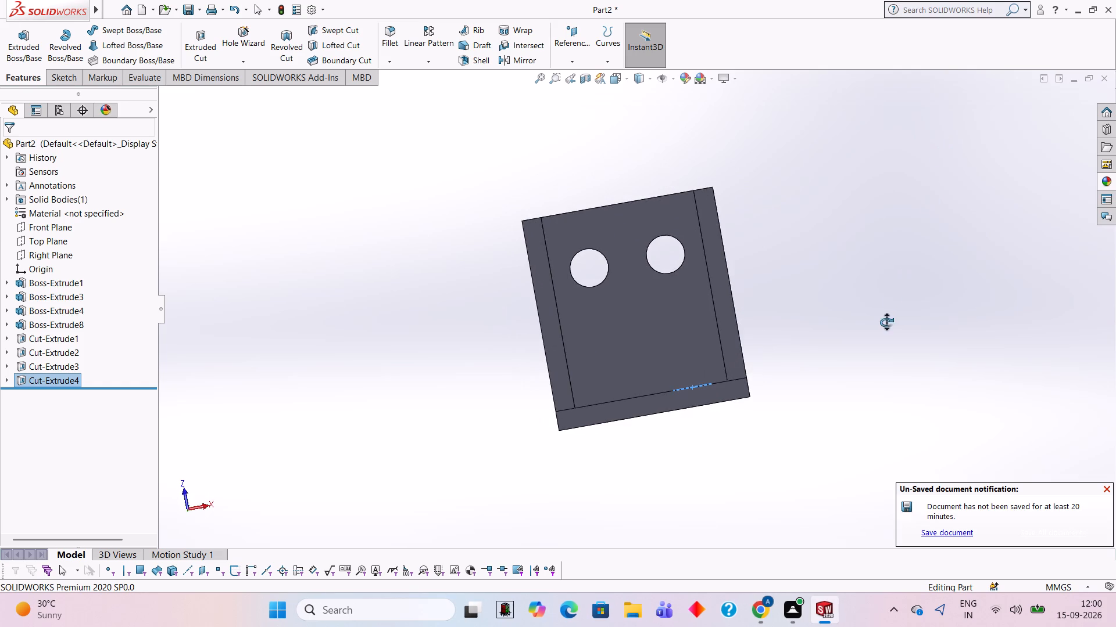
left_click_drag(886, 330, 882, 345)
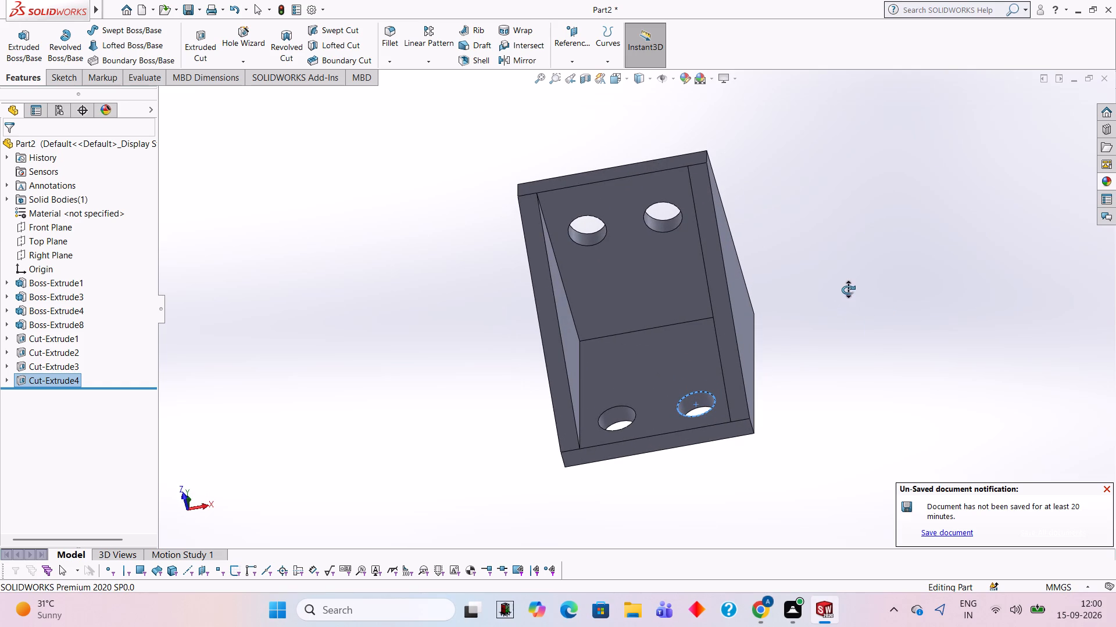
key("Escape")
key("Escape")
left_click_drag(860, 366, 957, 370)
right_click(925, 294)
key("Escape")
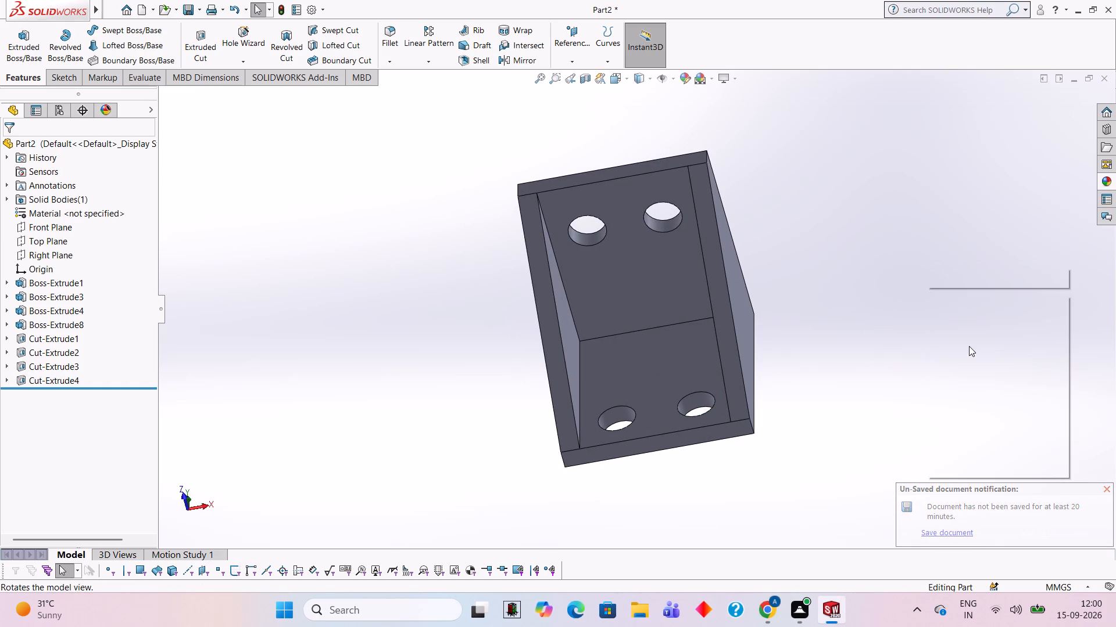
right_click(958, 298)
left_click(1006, 358)
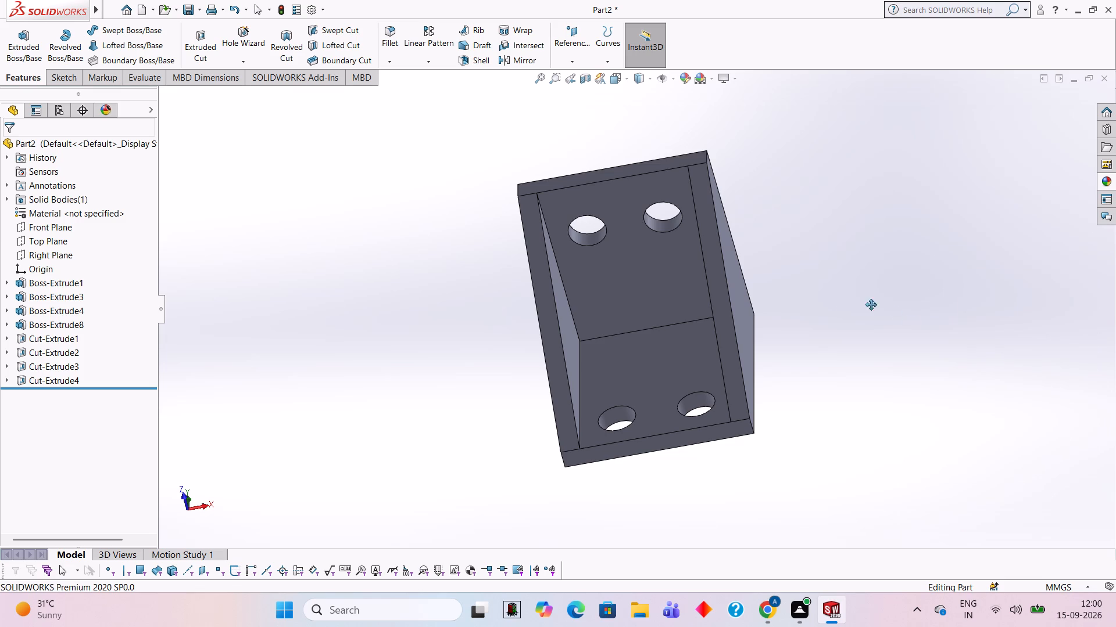
left_click_drag(830, 319, 743, 341)
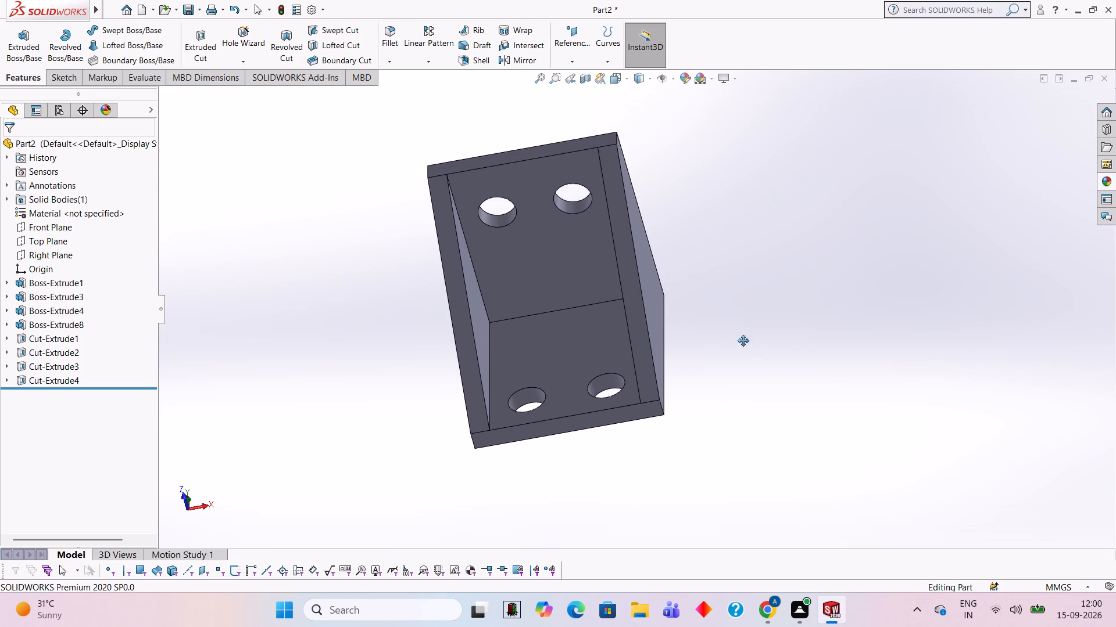
left_click_drag(743, 341, 757, 322)
right_click(900, 291)
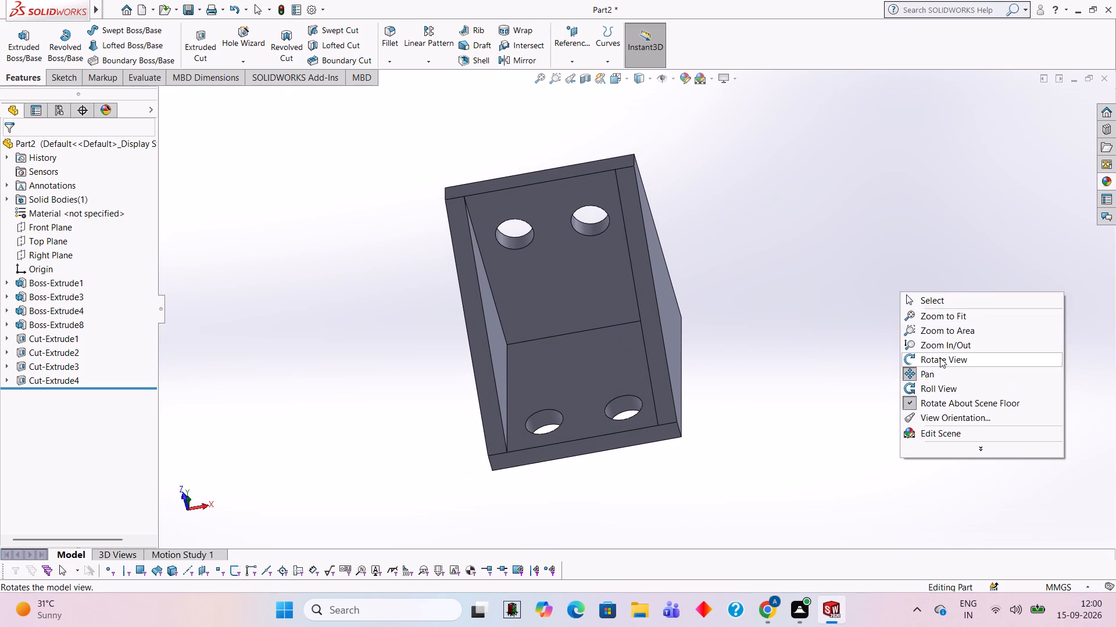
left_click(940, 359)
left_click_drag(798, 359, 804, 342)
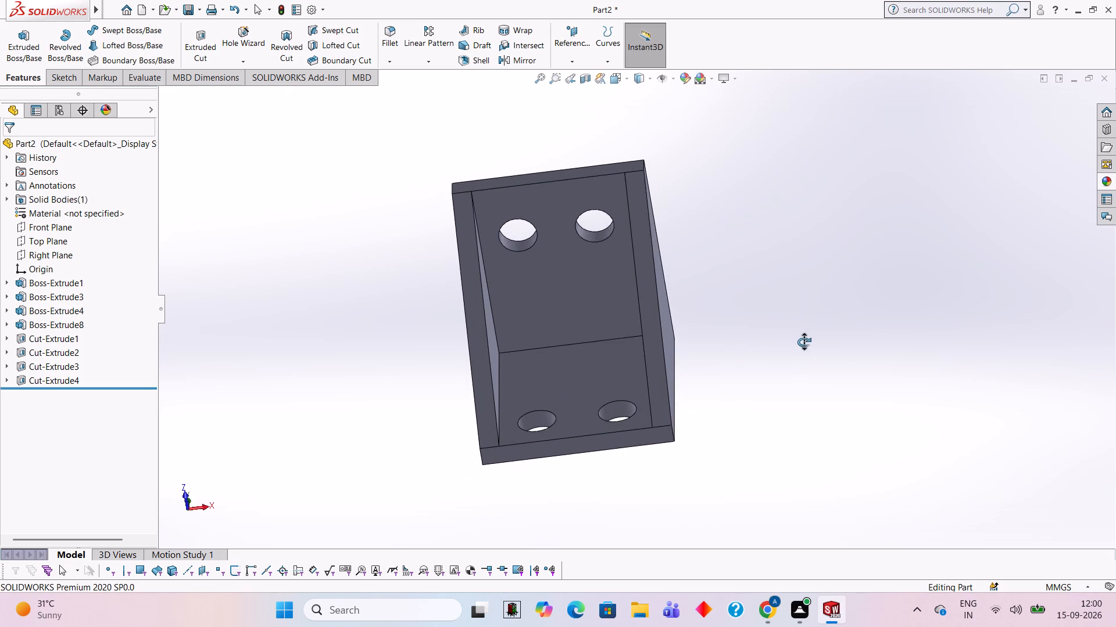
left_click_drag(804, 342, 744, 240)
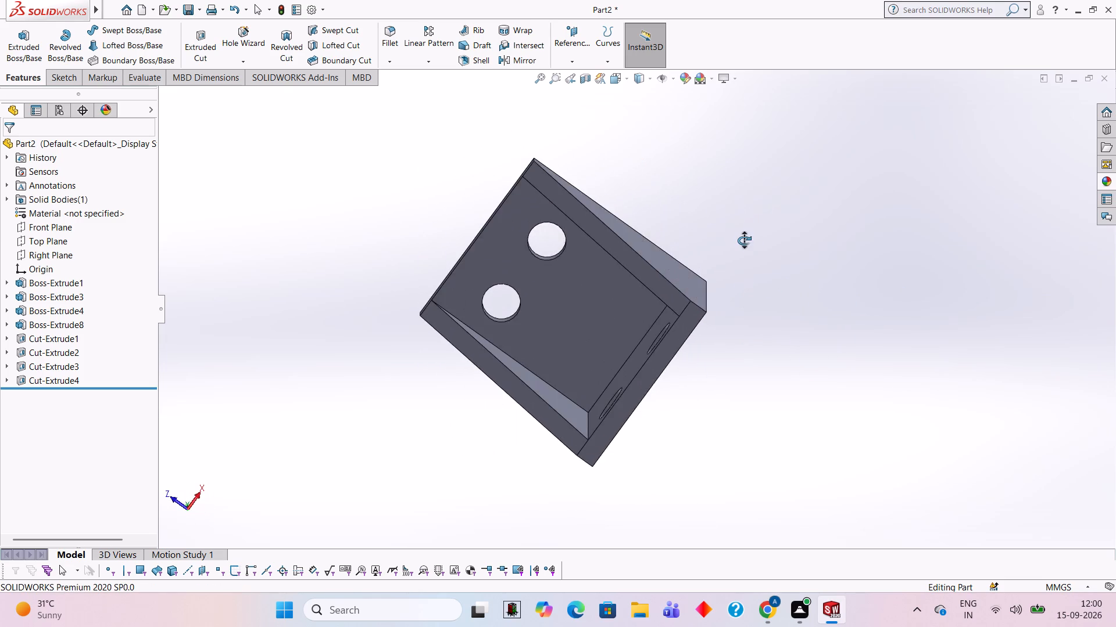
left_click_drag(744, 240, 747, 215)
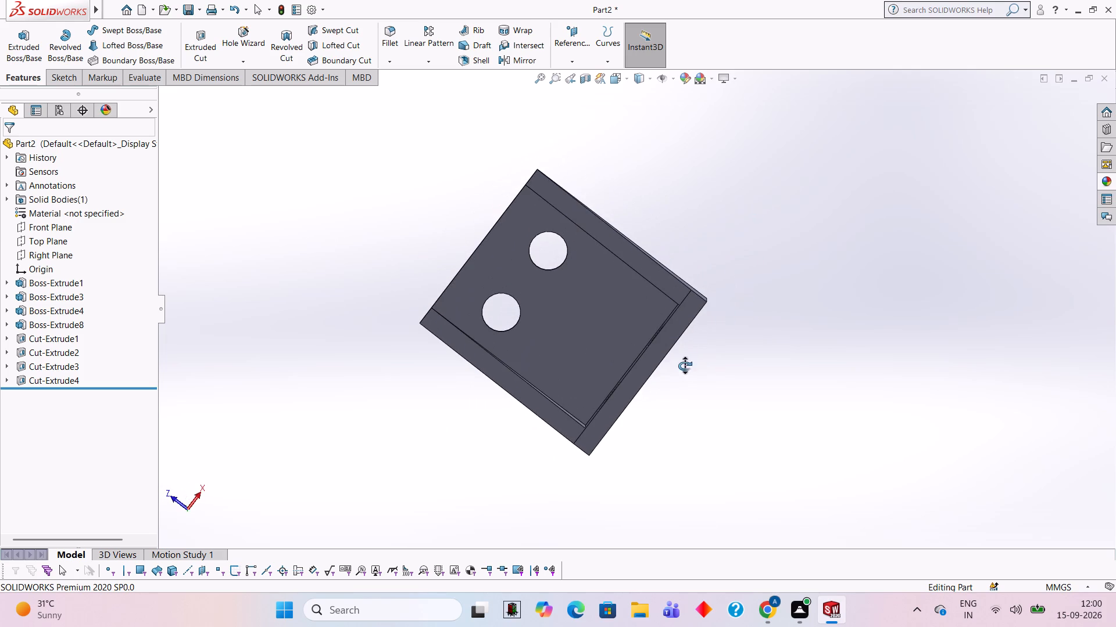
left_click_drag(683, 374, 717, 464)
left_click_drag(412, 434, 405, 413)
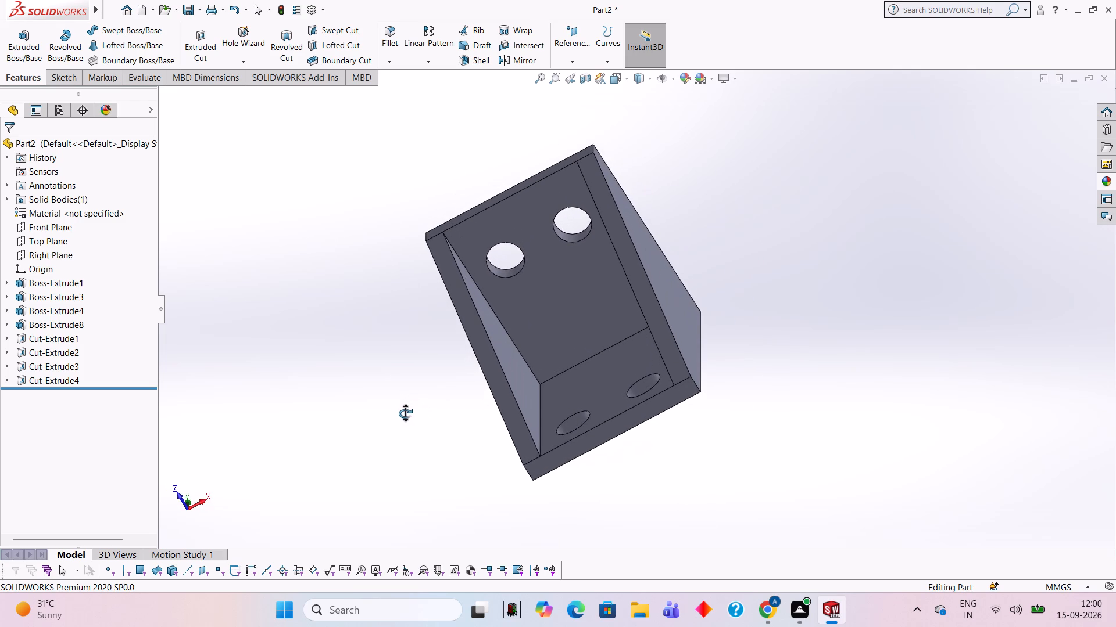
left_click_drag(405, 413, 441, 352)
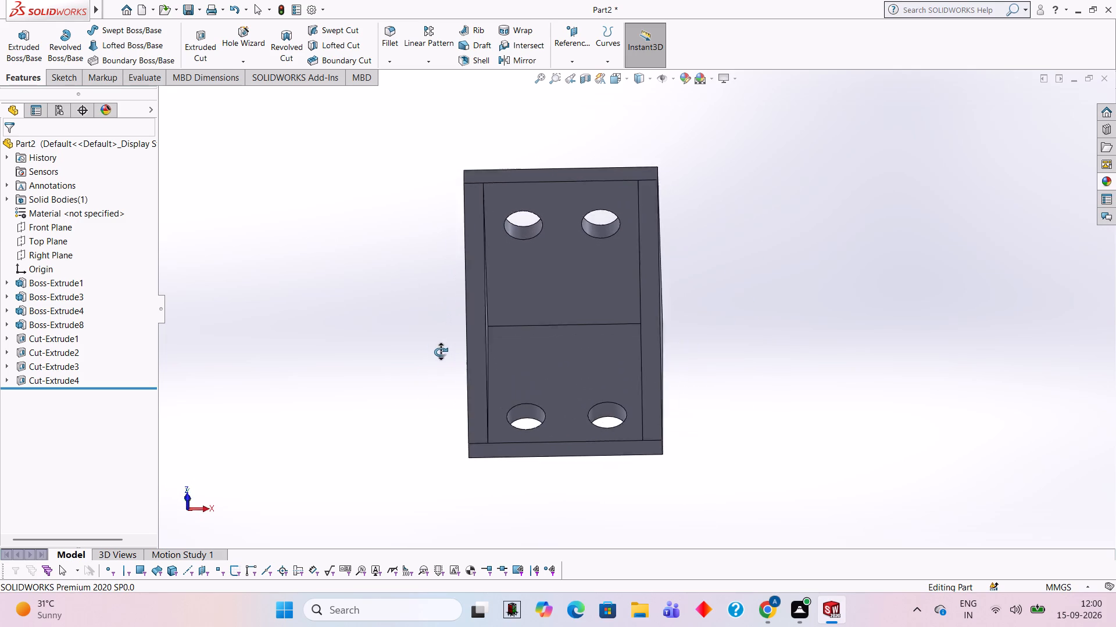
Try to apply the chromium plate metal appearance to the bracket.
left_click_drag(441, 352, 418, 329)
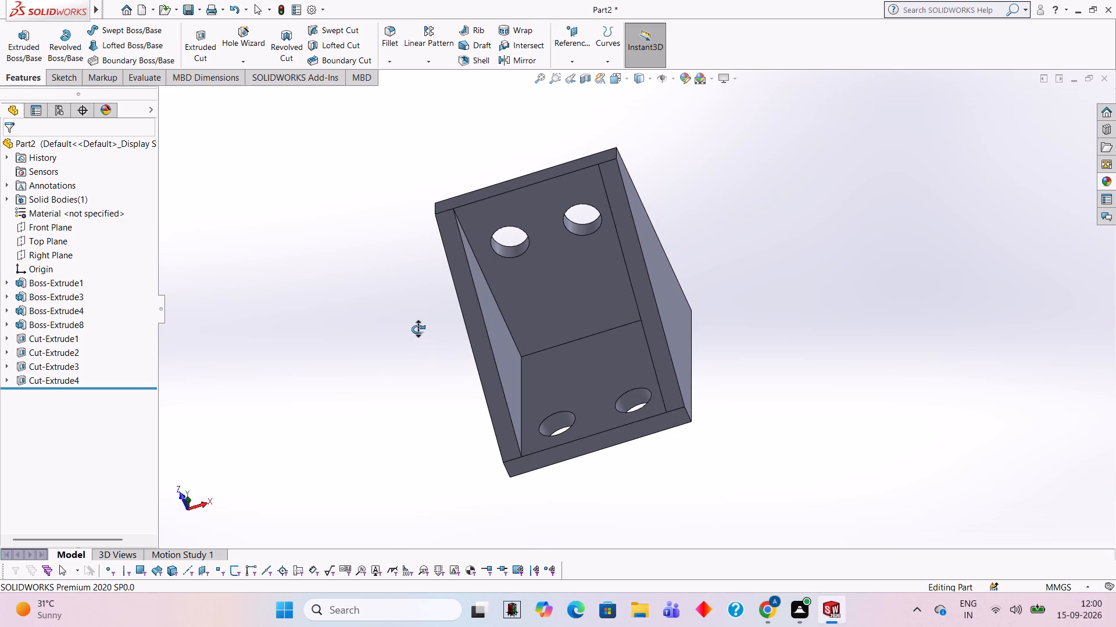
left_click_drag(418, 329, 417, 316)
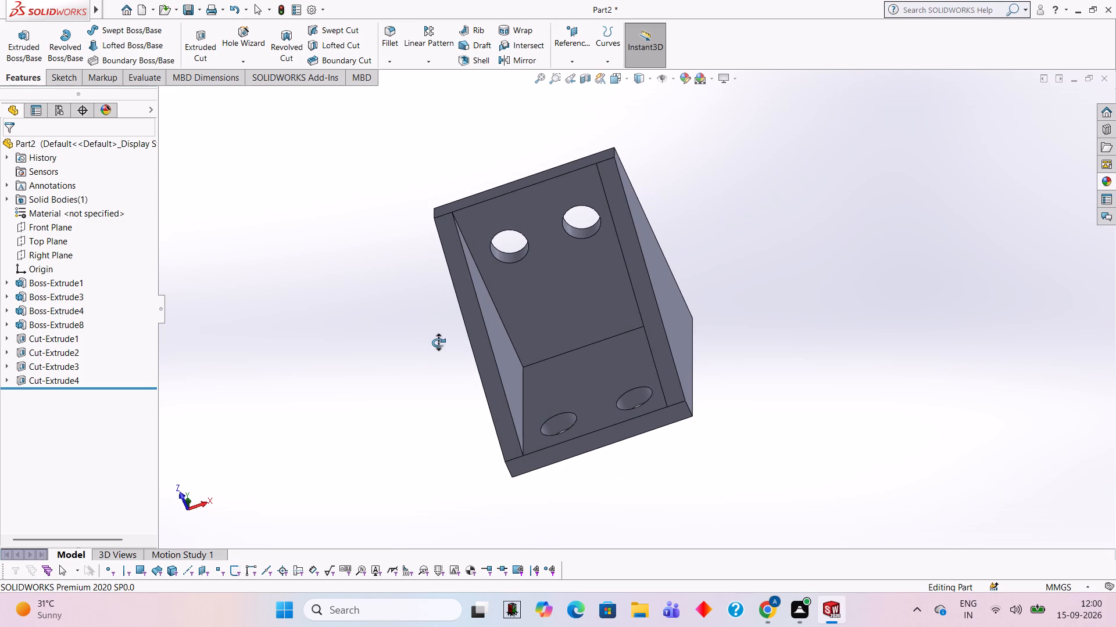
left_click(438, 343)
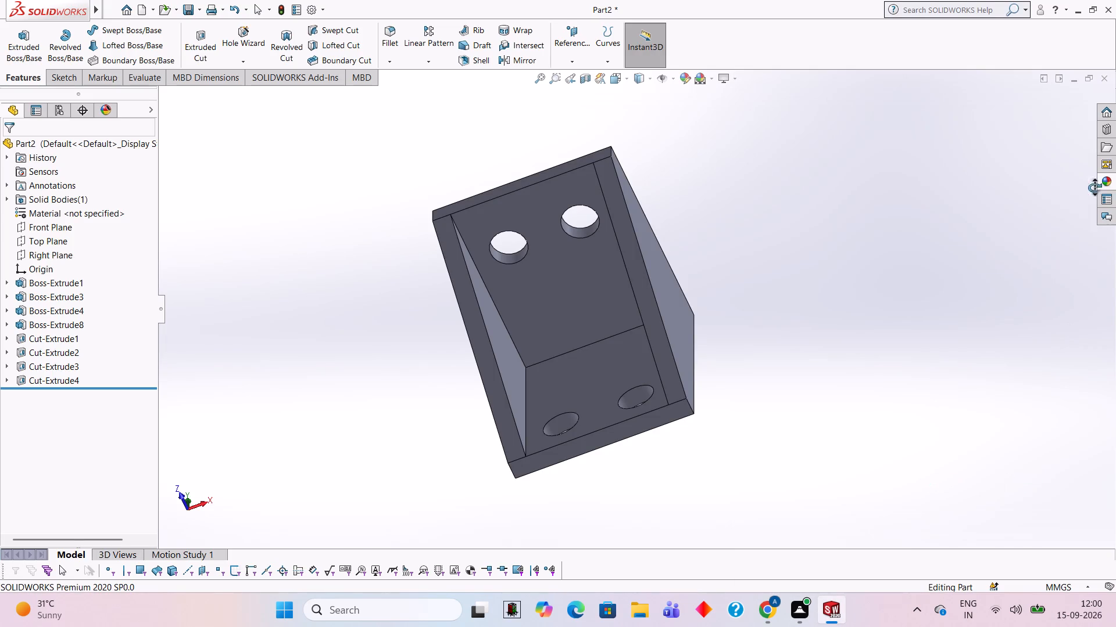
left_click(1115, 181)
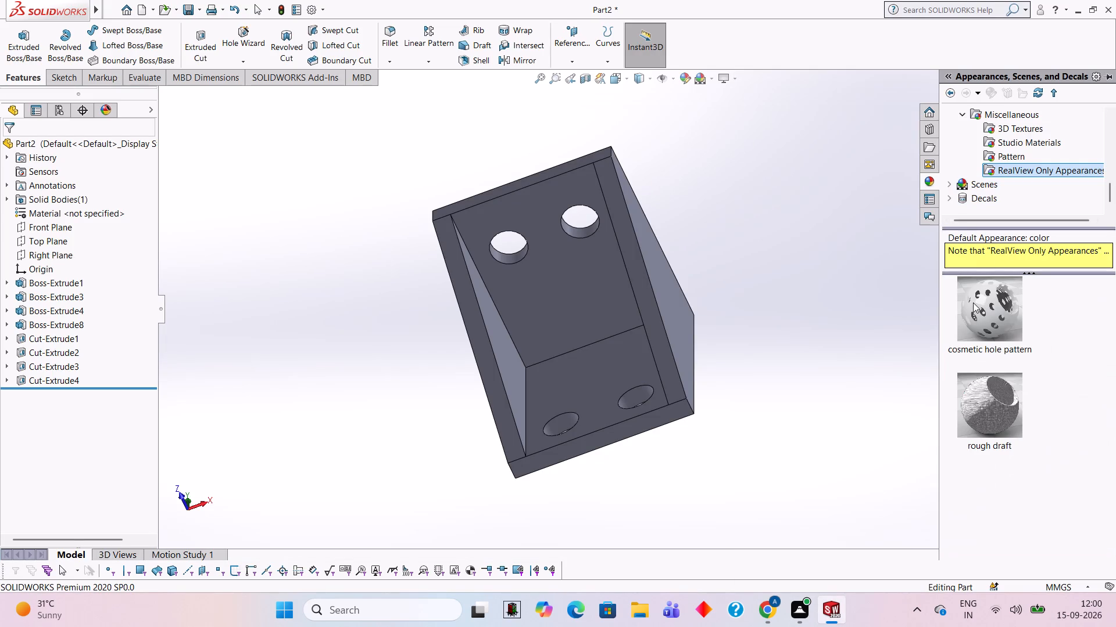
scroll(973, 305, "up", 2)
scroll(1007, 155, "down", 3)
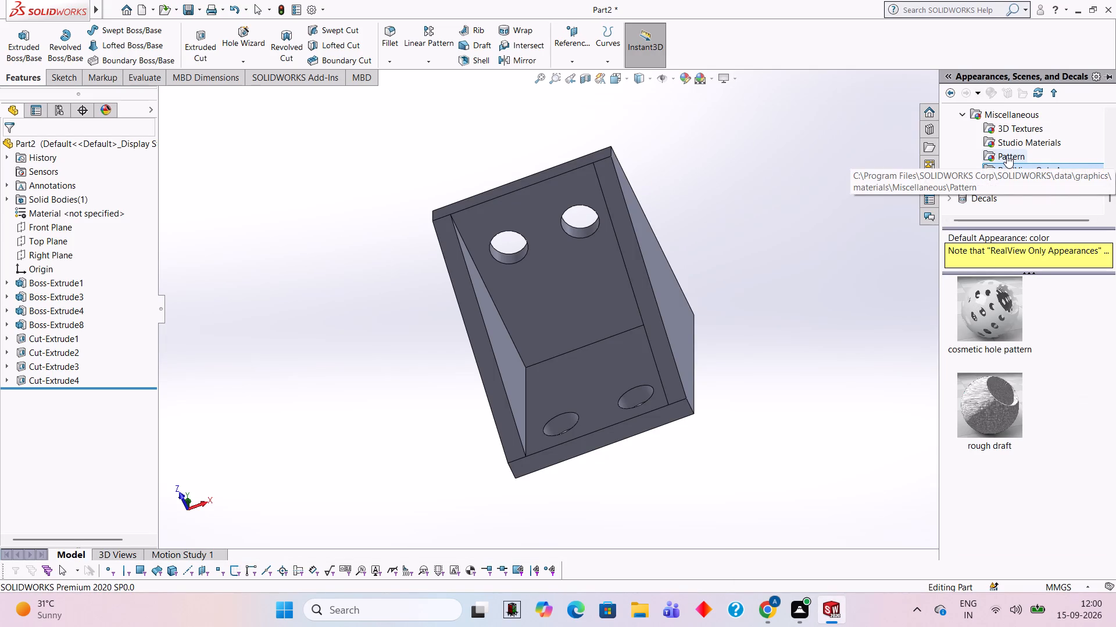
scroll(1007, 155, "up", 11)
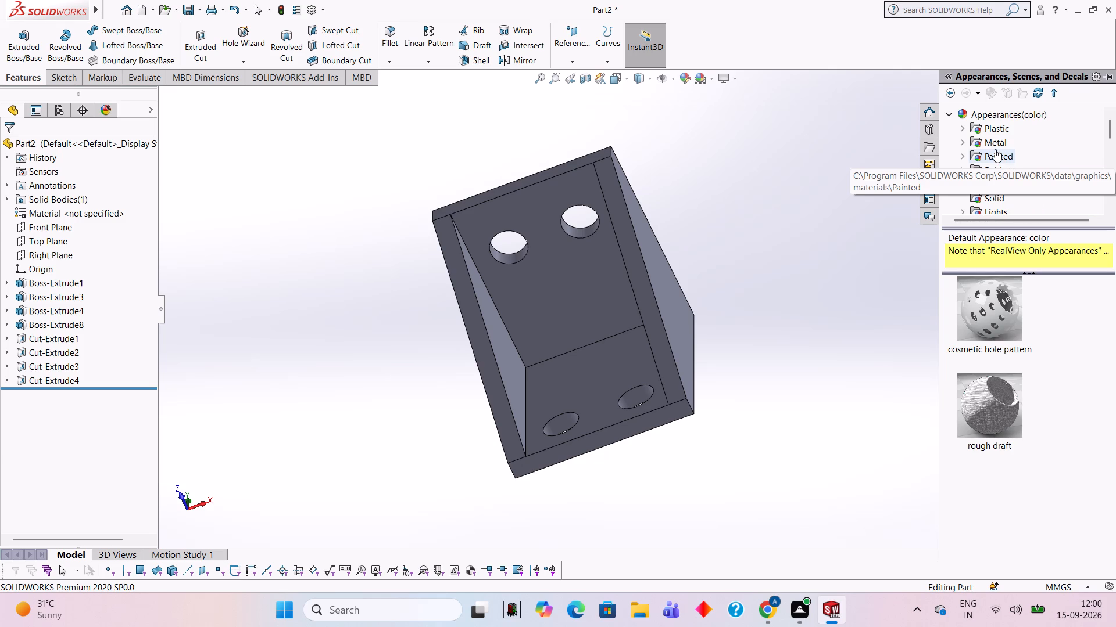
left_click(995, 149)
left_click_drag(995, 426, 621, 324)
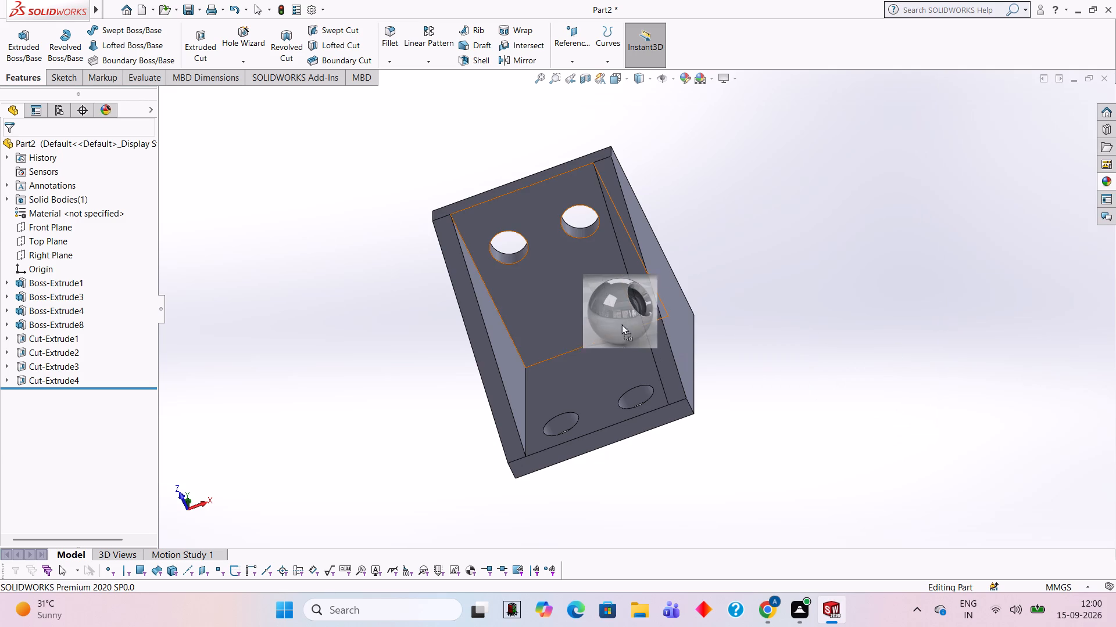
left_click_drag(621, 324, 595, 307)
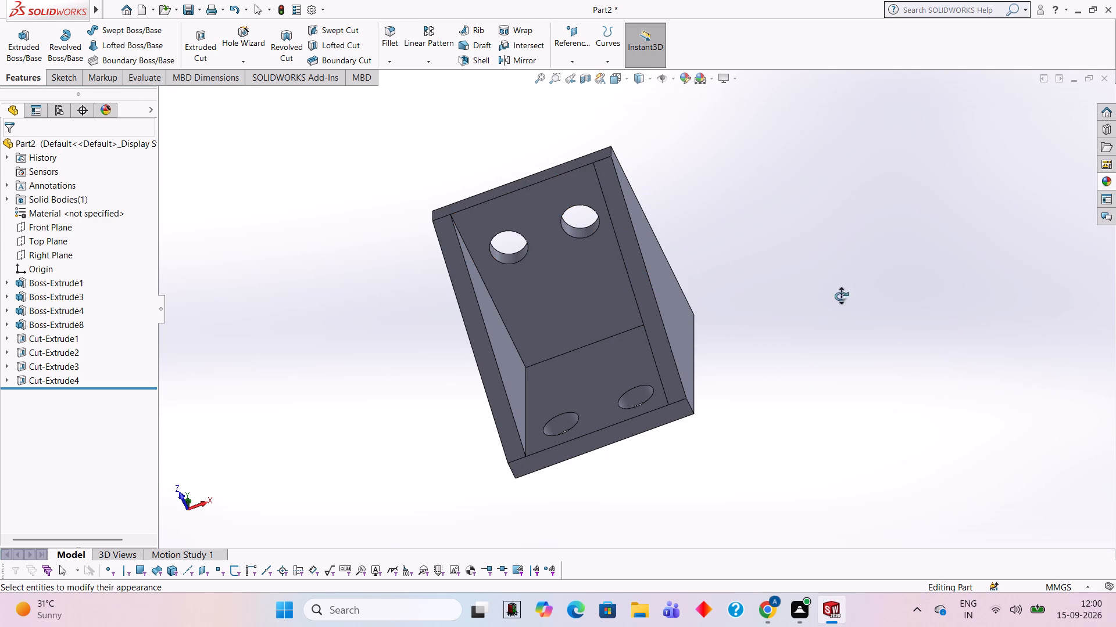
Look through the plastic appearances for a suitable finish for the bracket.
left_click(1100, 180)
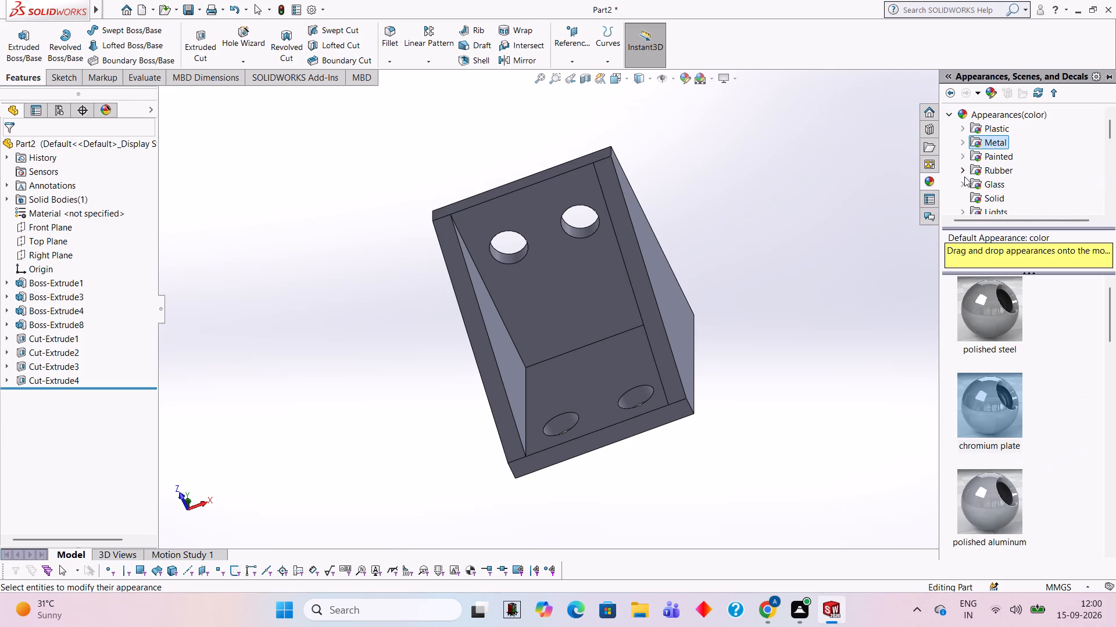
left_click(993, 133)
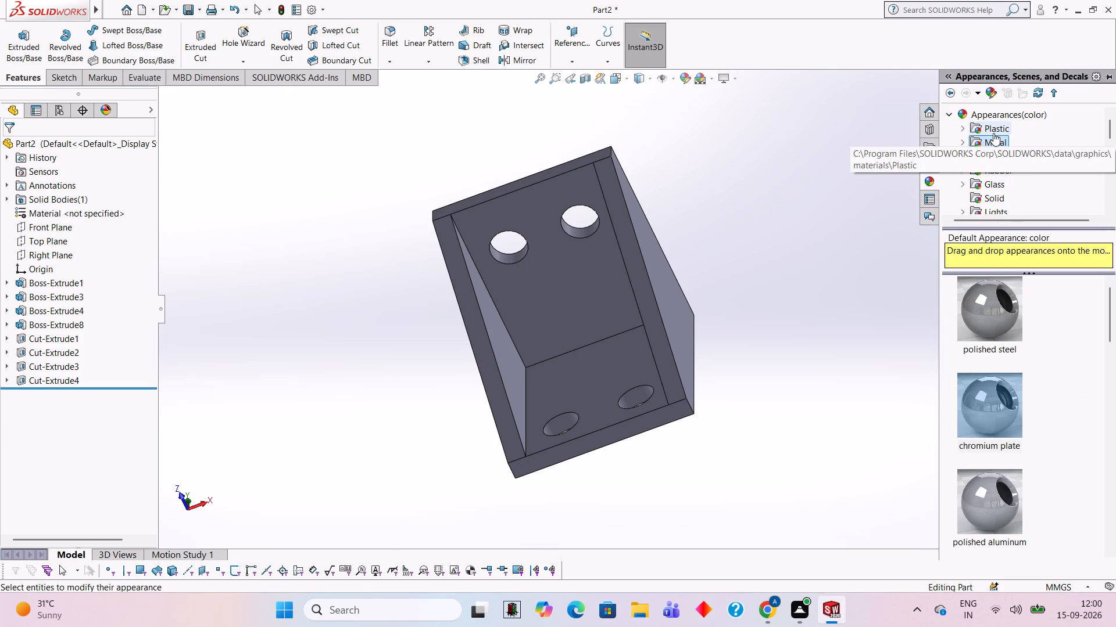
scroll(990, 449, "down", 5)
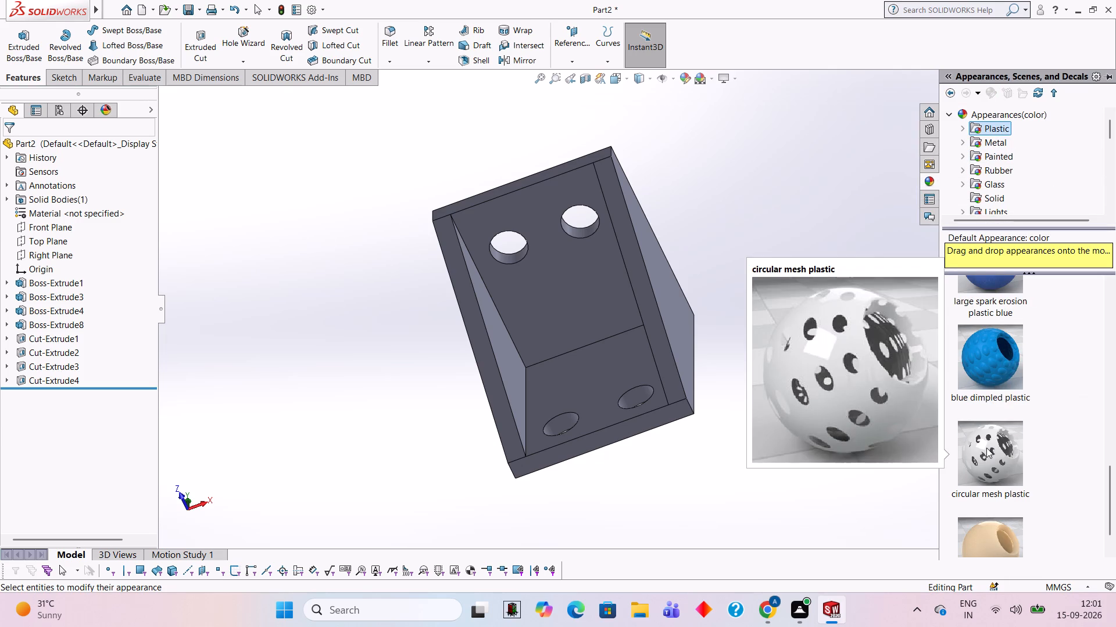
scroll(990, 375, "down", 3)
scroll(990, 380, "up", 4)
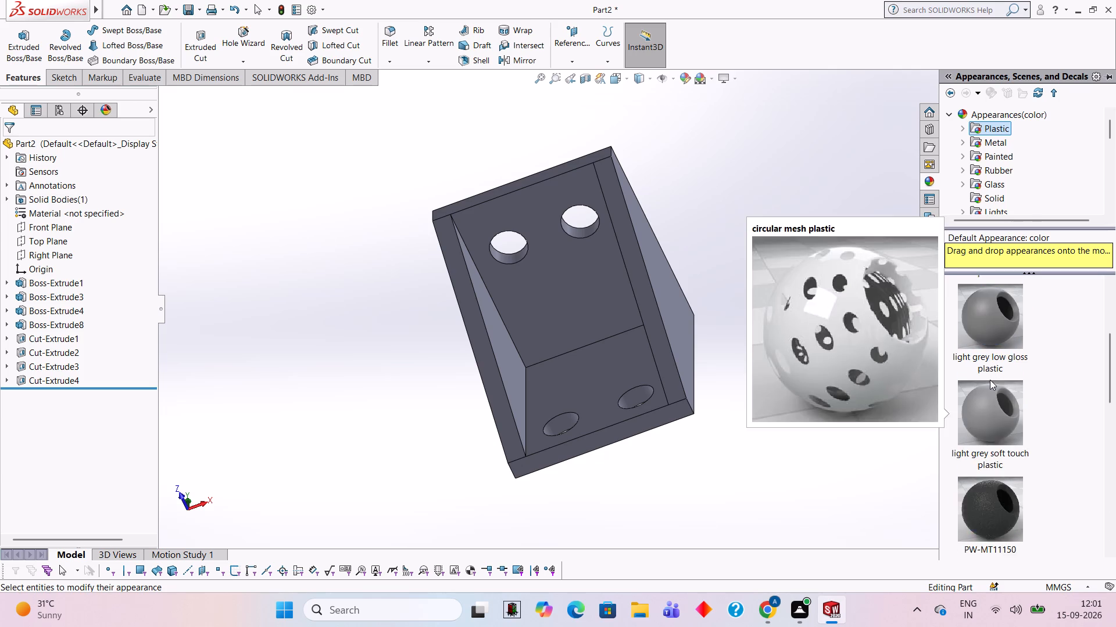
scroll(990, 380, "up", 5)
Look through the metal appearance categories, from steel, chrome and aluminum to zinc, magnesium, titanium and tungsten.
left_click(993, 145)
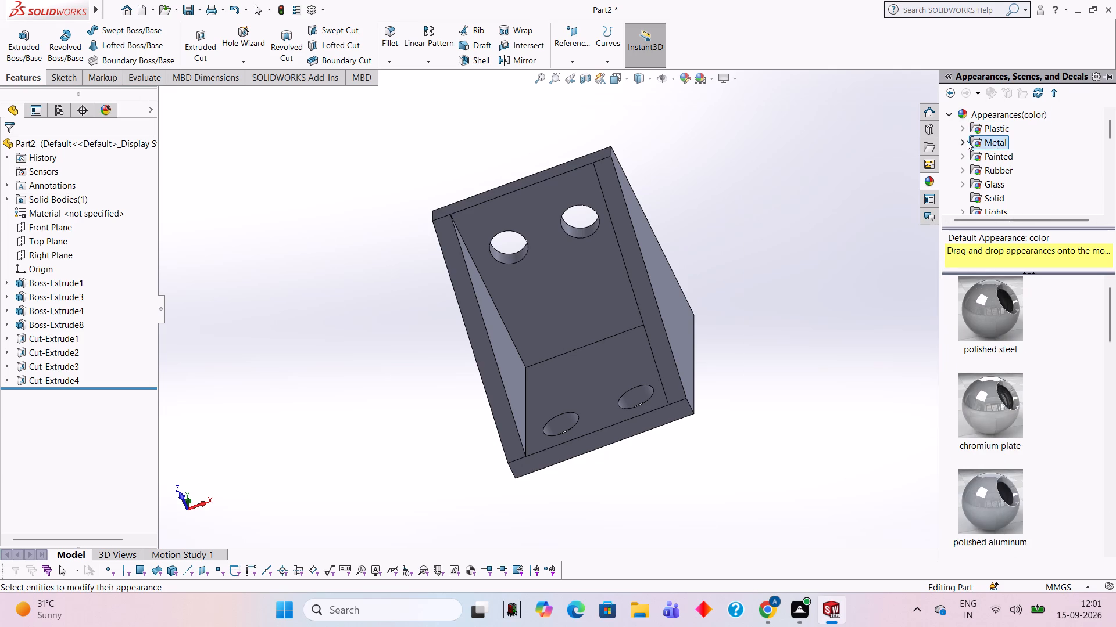
left_click(967, 140)
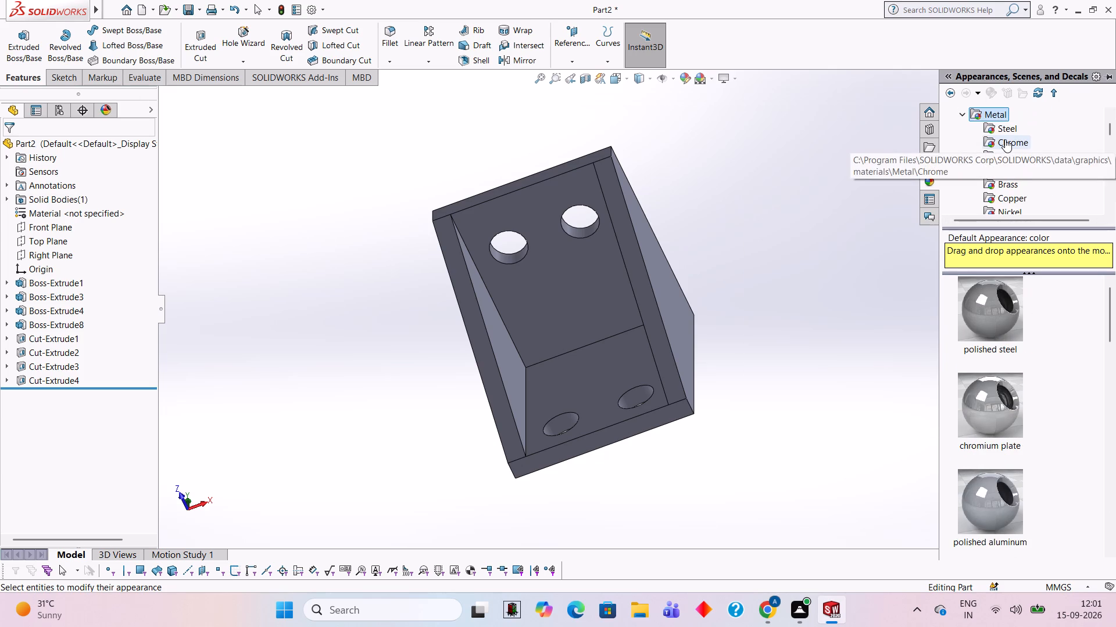
left_click(1006, 128)
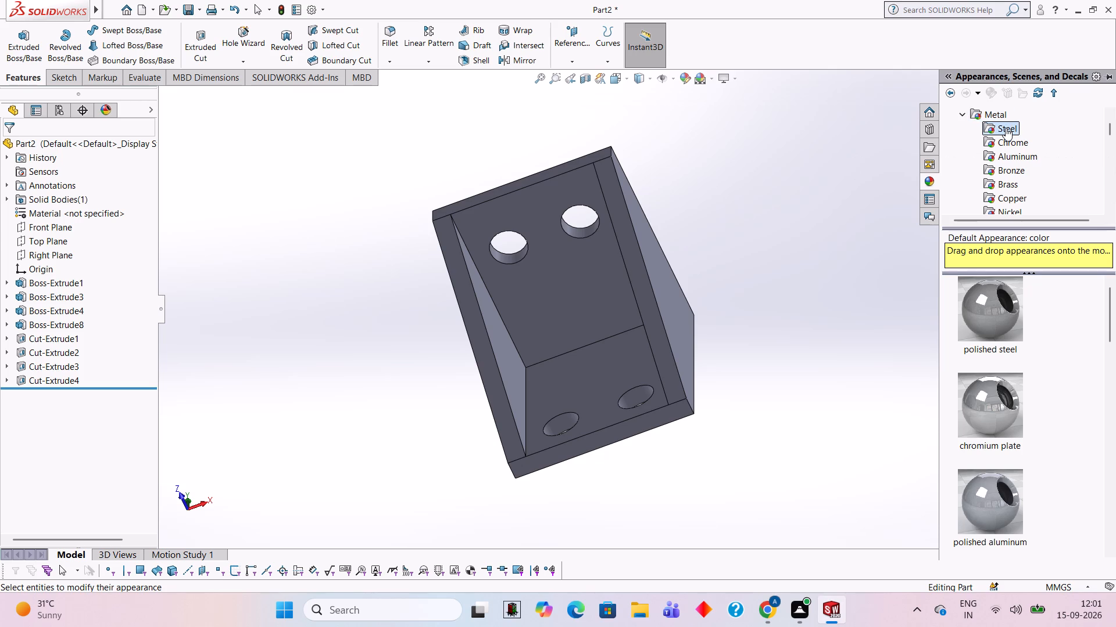
left_click(1003, 162)
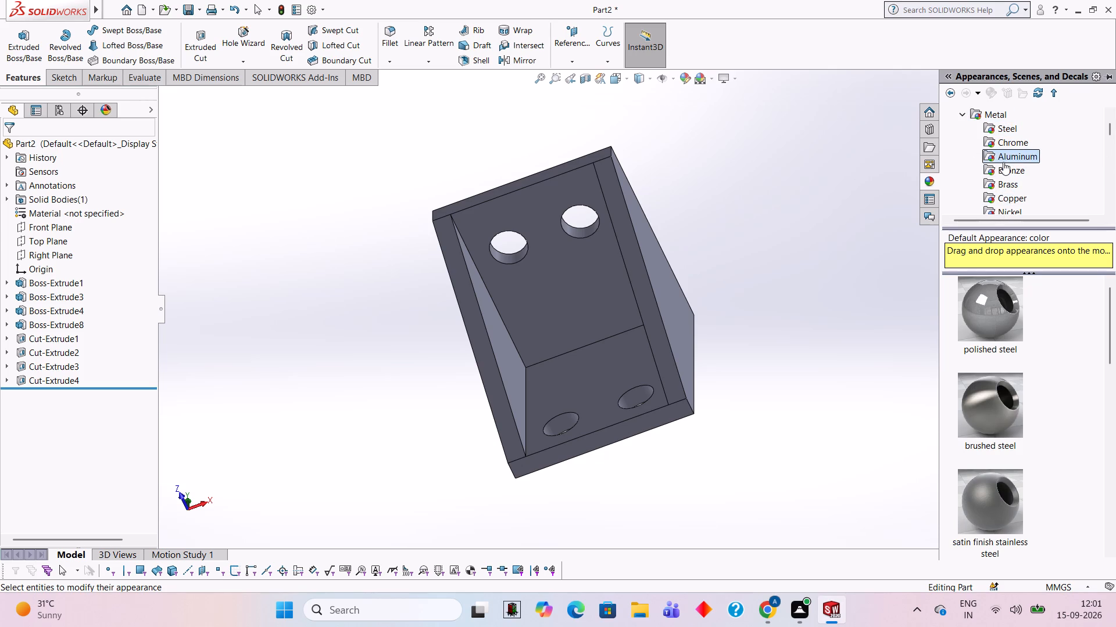
left_click(1004, 140)
left_click(1011, 189)
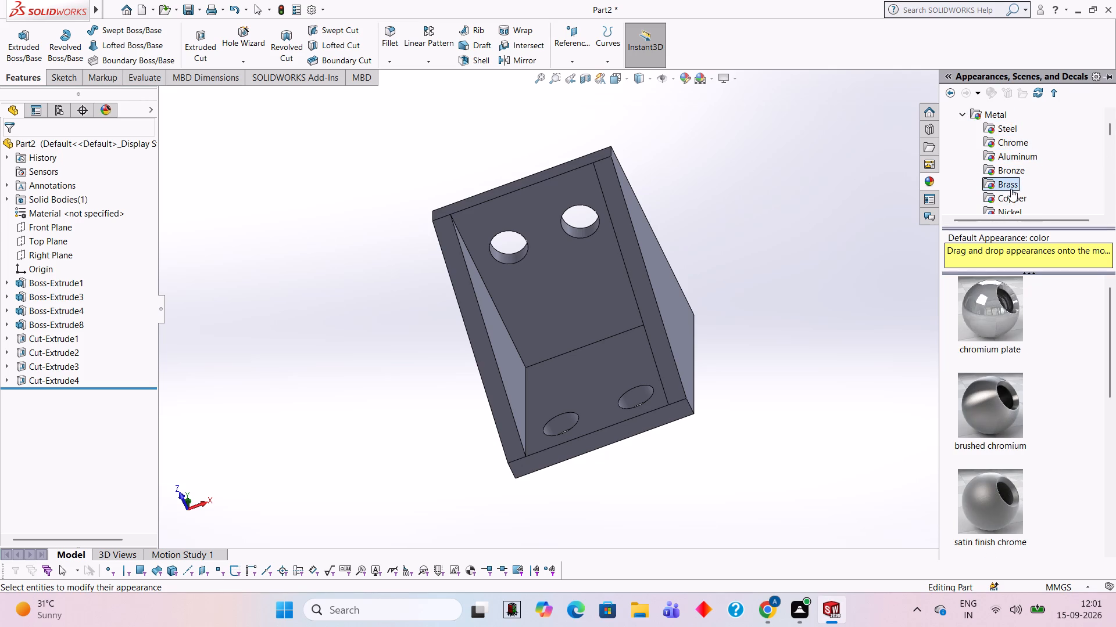
scroll(1011, 189, "down", 1)
left_click(1003, 185)
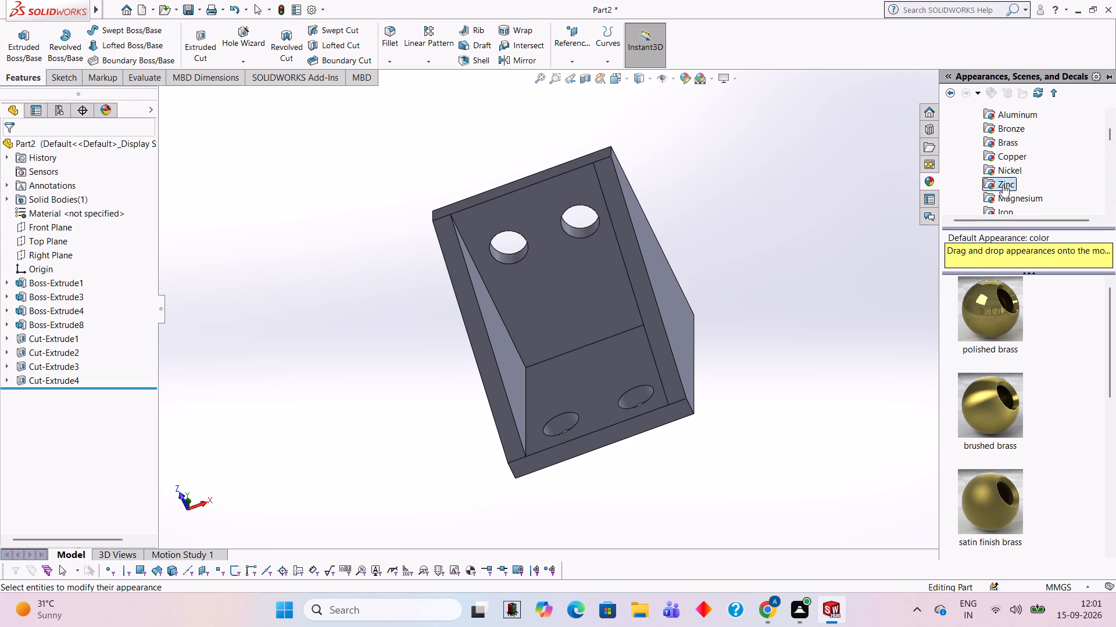
scroll(1004, 176, "down", 1)
left_click(1005, 154)
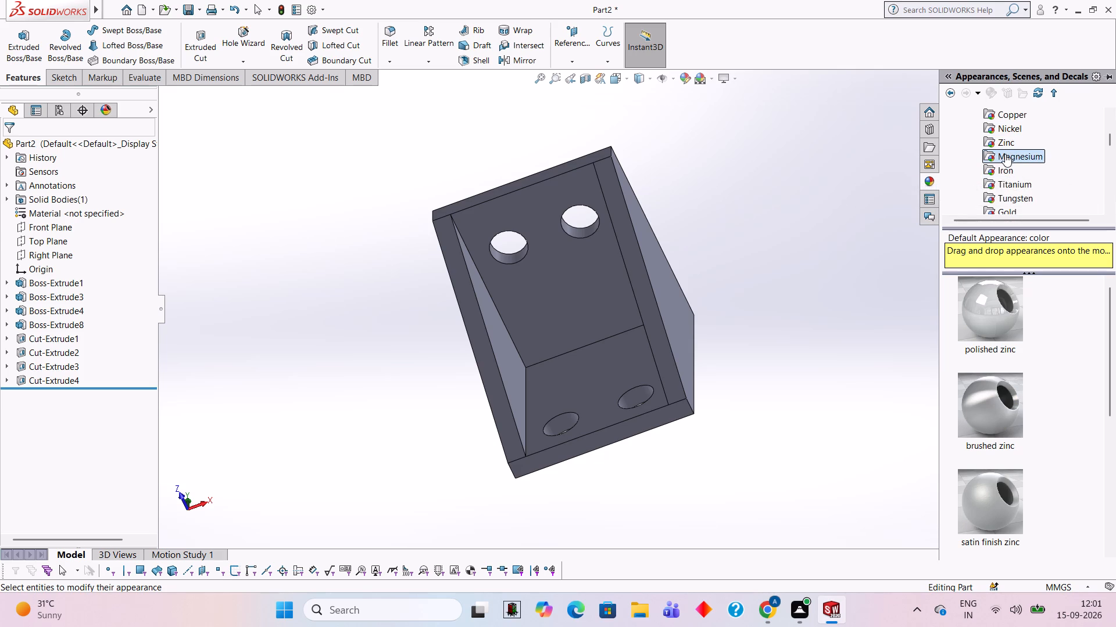
left_click(1007, 165)
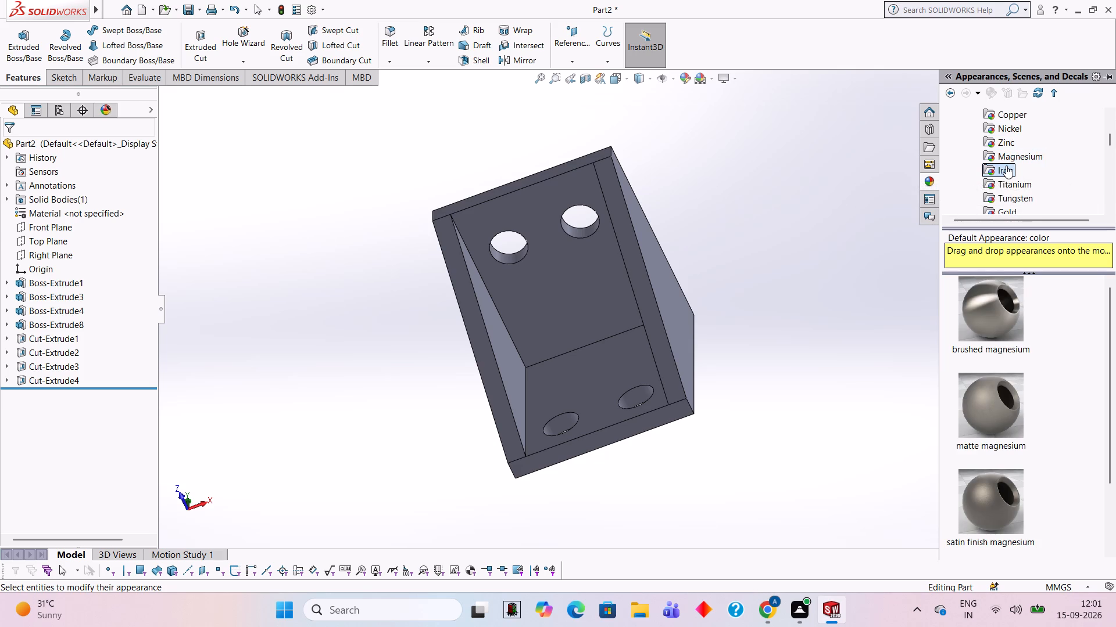
left_click(1014, 182)
left_click(1011, 197)
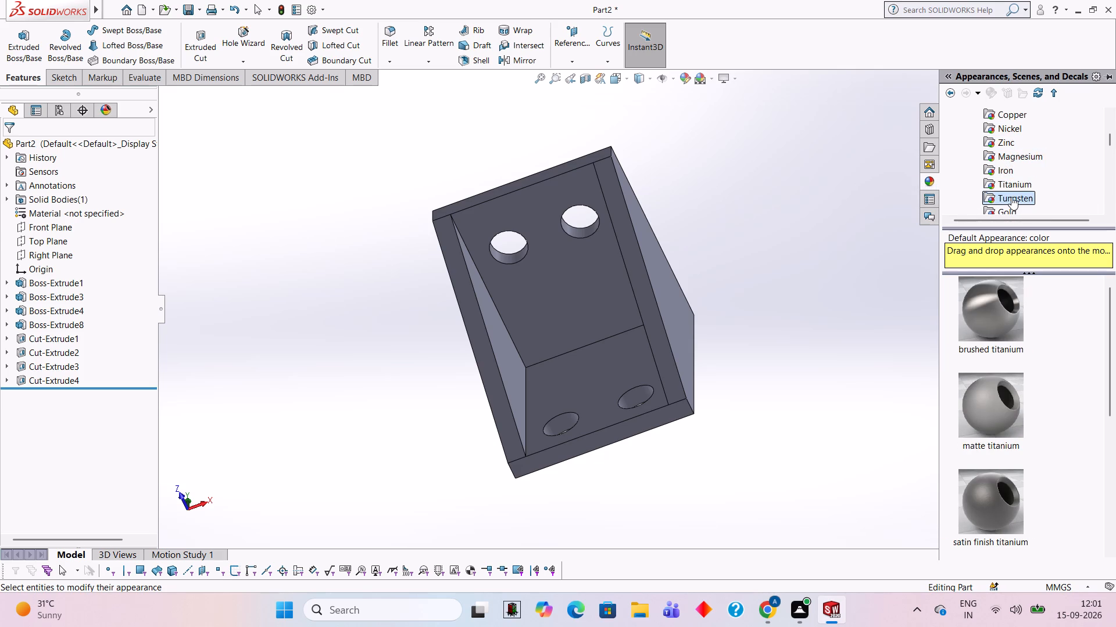
scroll(1011, 197, "down", 1)
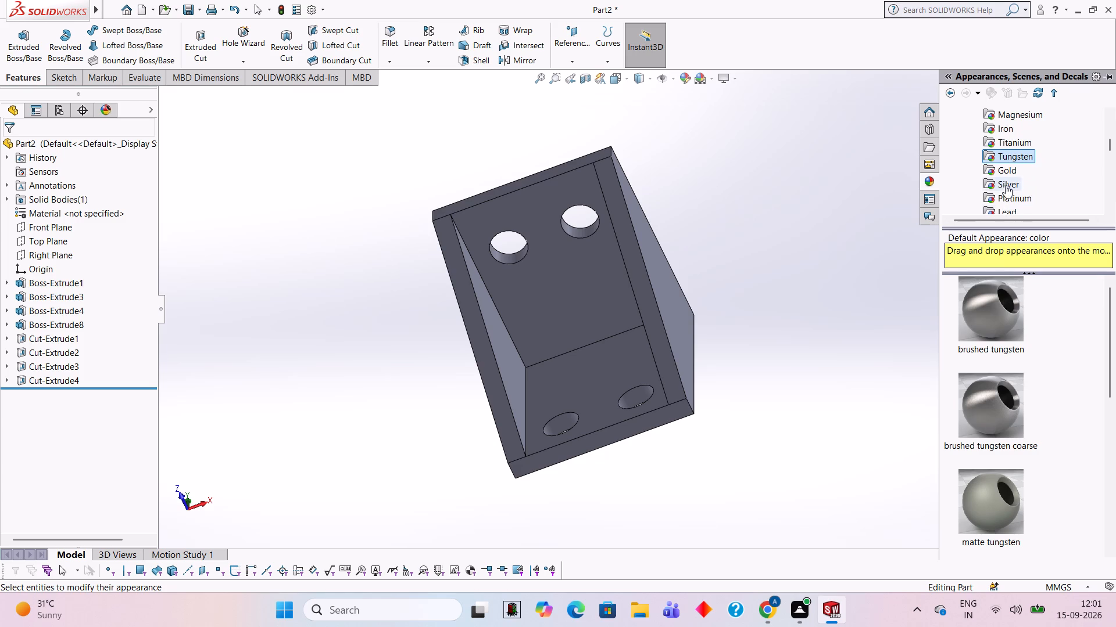
scroll(1007, 178, "down", 1)
left_click(1017, 120)
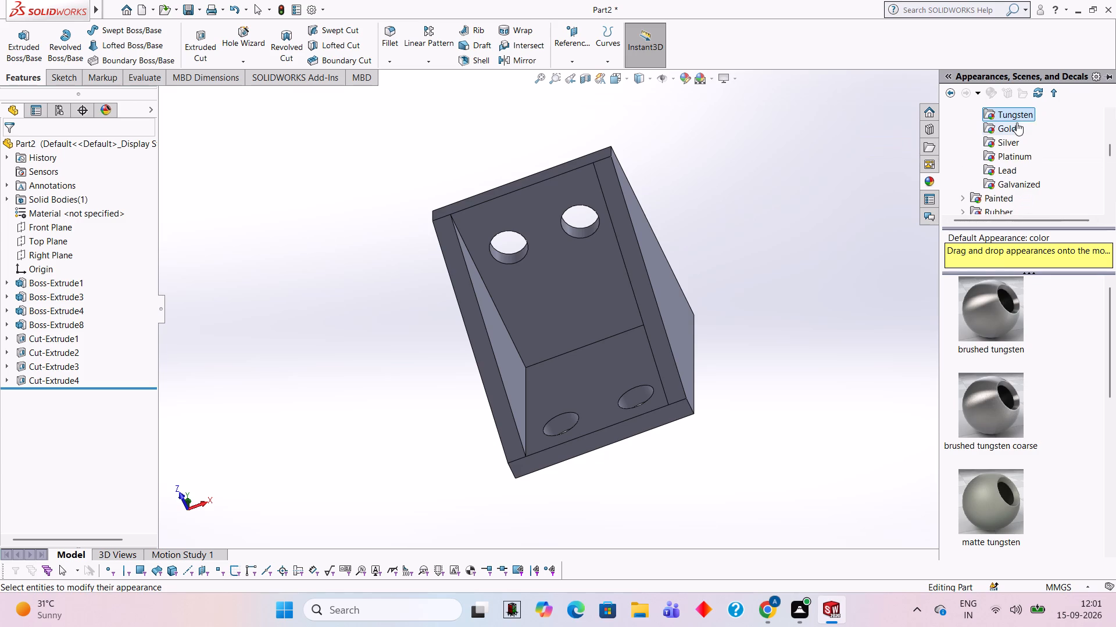
Apply the polished gold appearance to the whole bracket part.
left_click(1017, 122)
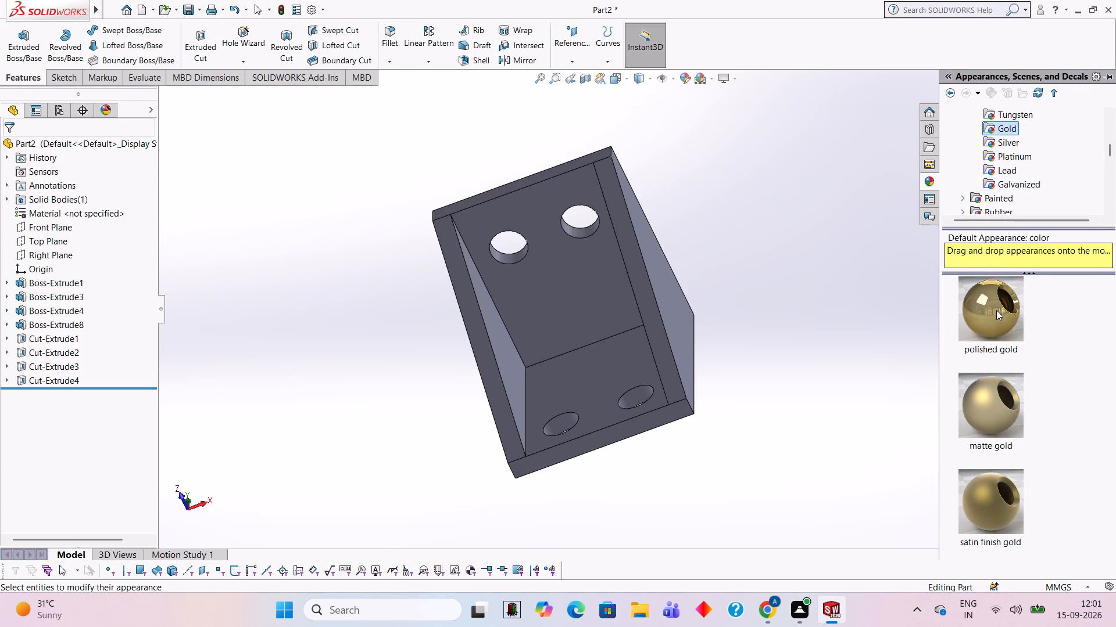
left_click_drag(990, 313, 599, 331)
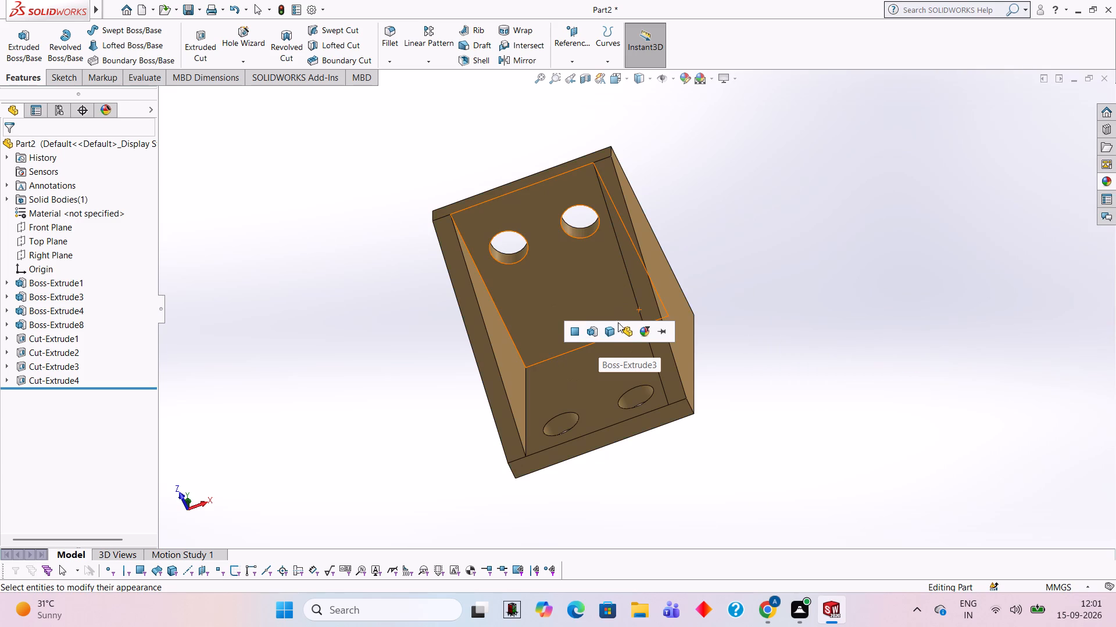
left_click(627, 326)
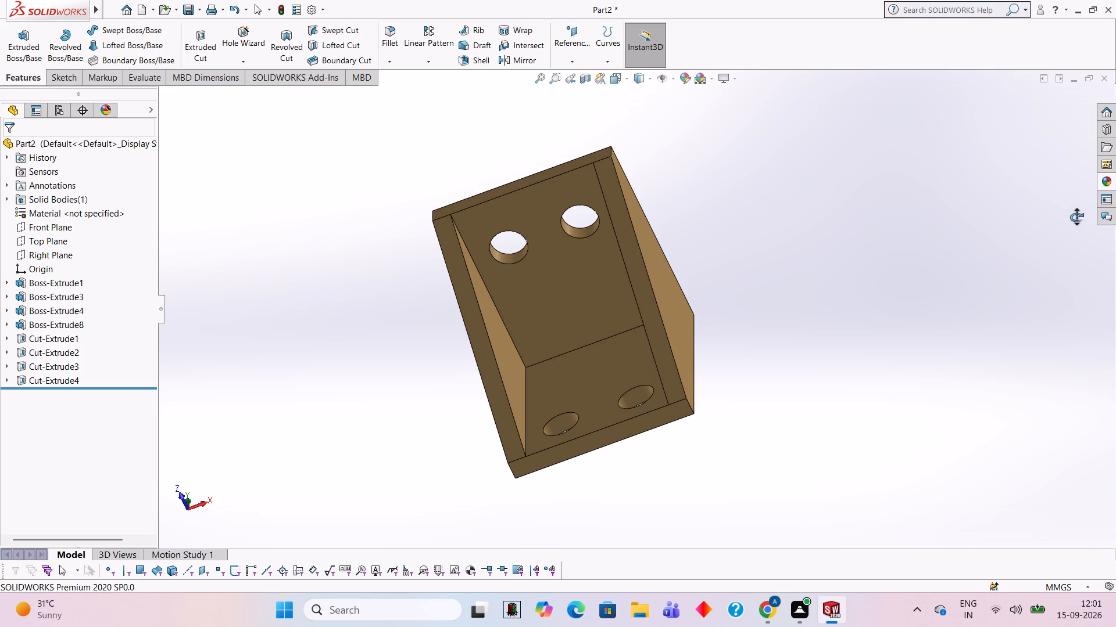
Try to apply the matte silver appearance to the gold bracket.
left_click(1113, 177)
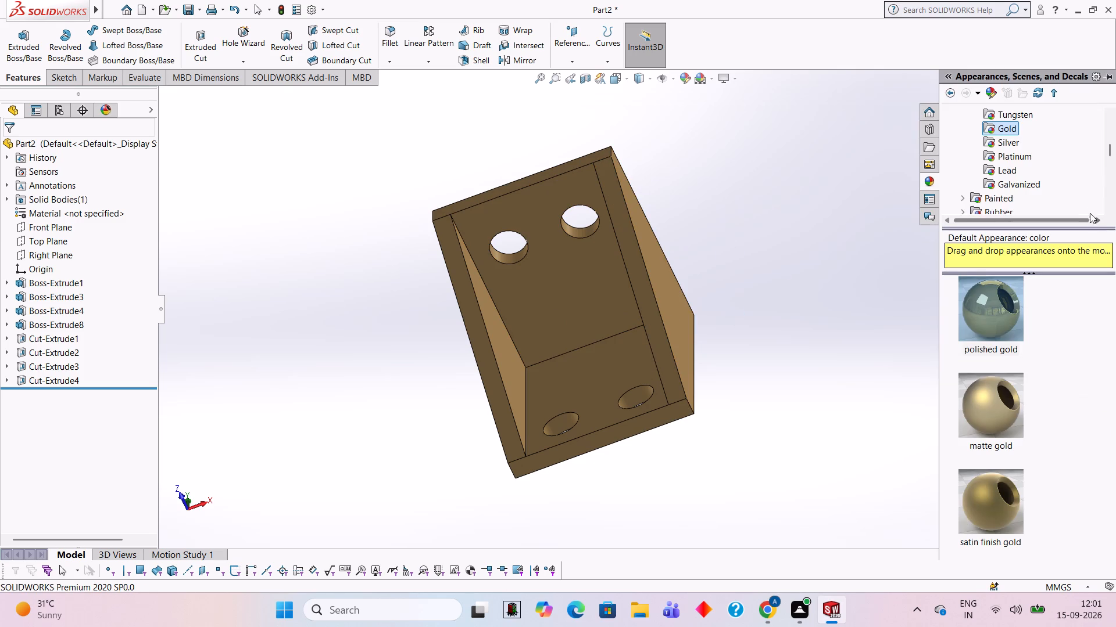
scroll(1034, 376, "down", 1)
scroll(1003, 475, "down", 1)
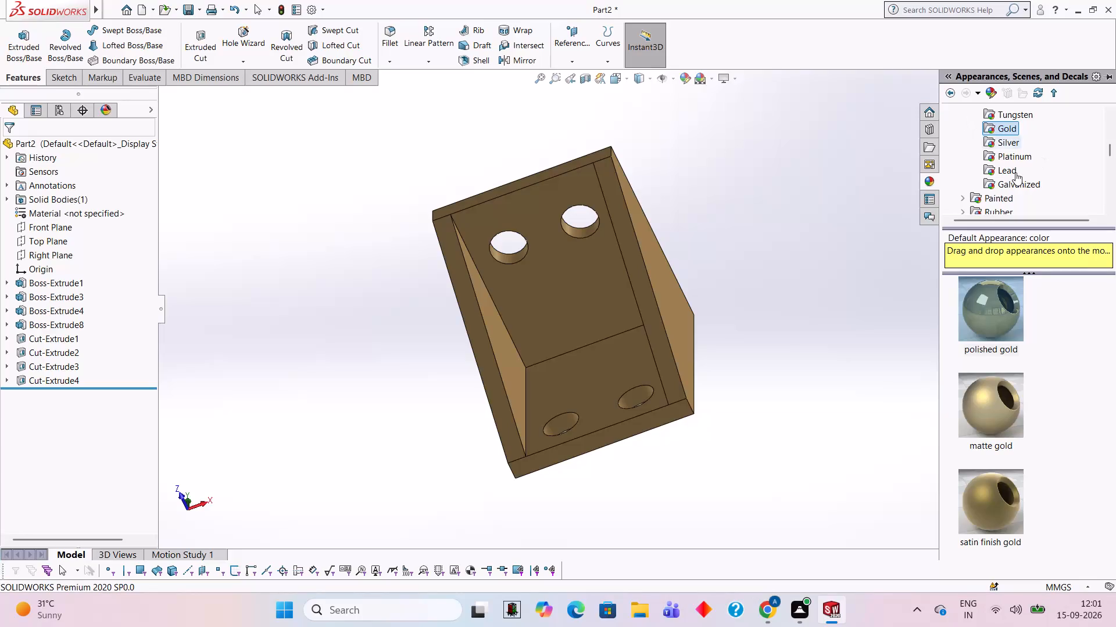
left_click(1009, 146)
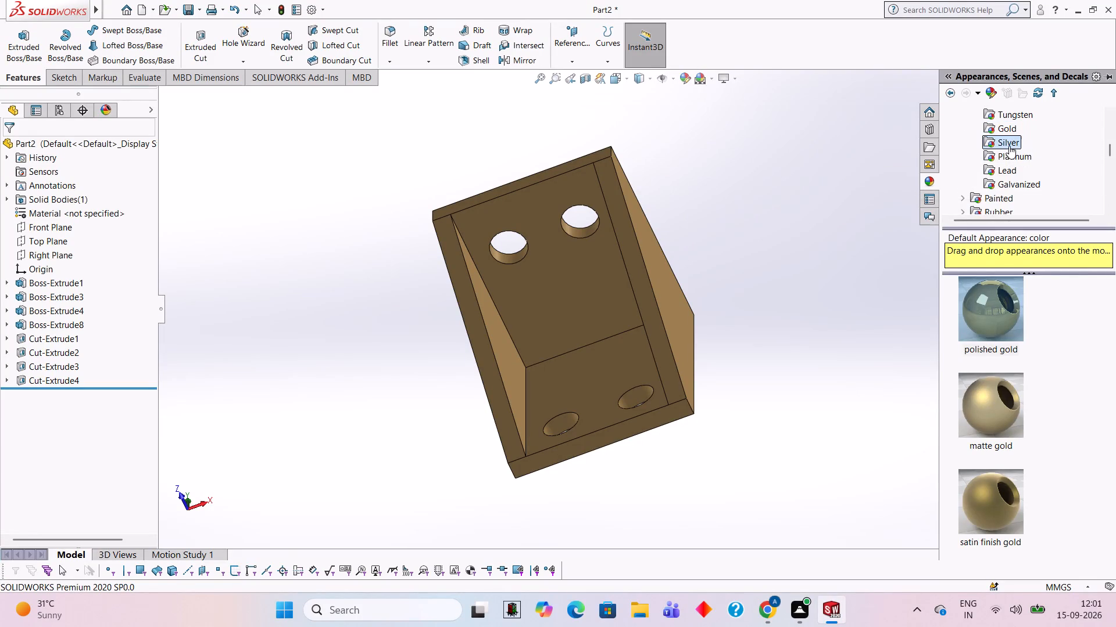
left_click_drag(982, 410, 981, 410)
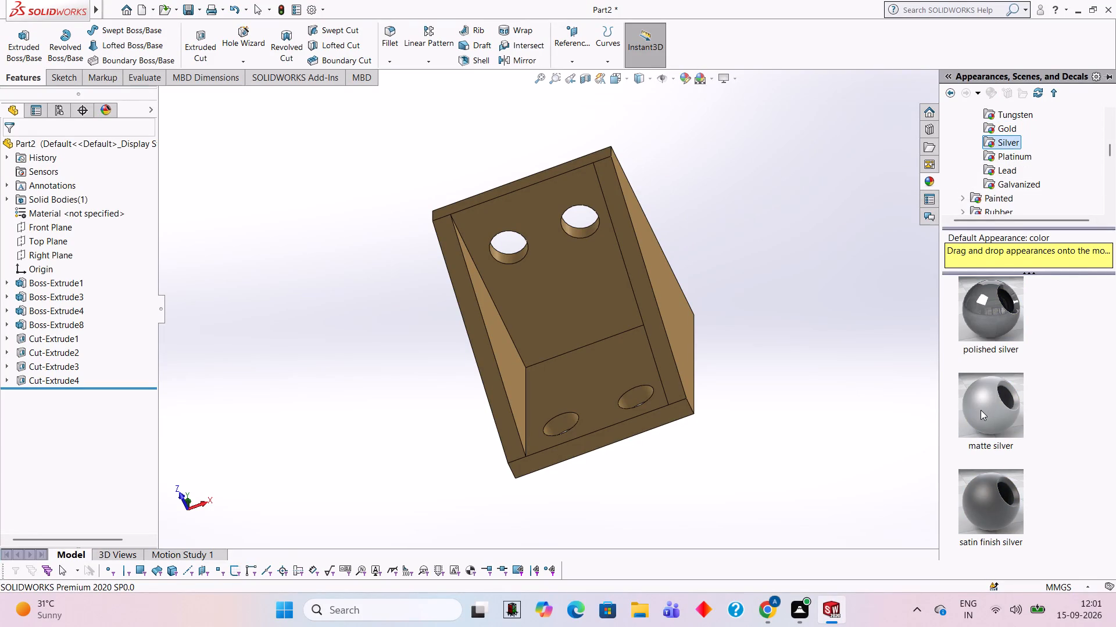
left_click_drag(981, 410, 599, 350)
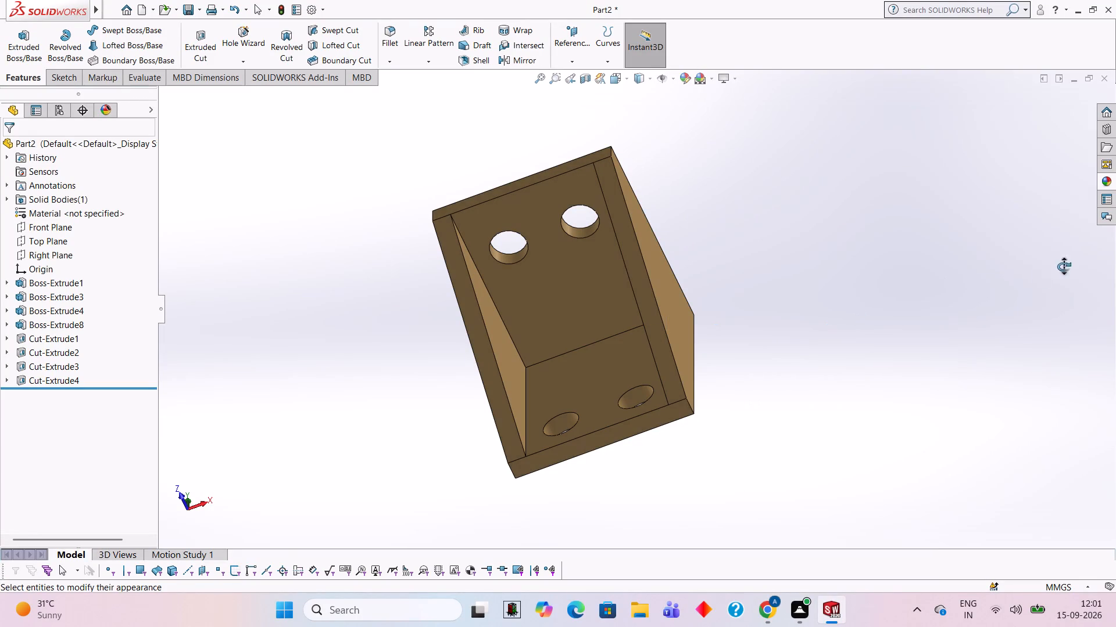
Apply the candy apple red painted appearance to the bracket's solid body.
left_click(1111, 185)
scroll(1063, 358, "down", 1)
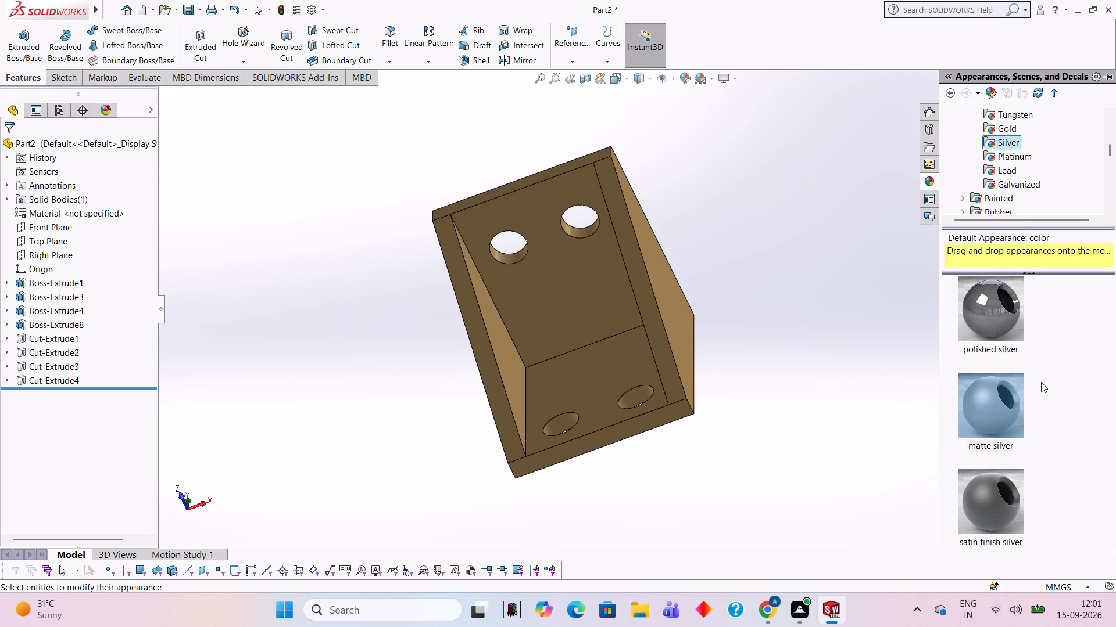
scroll(1041, 382, "down", 2)
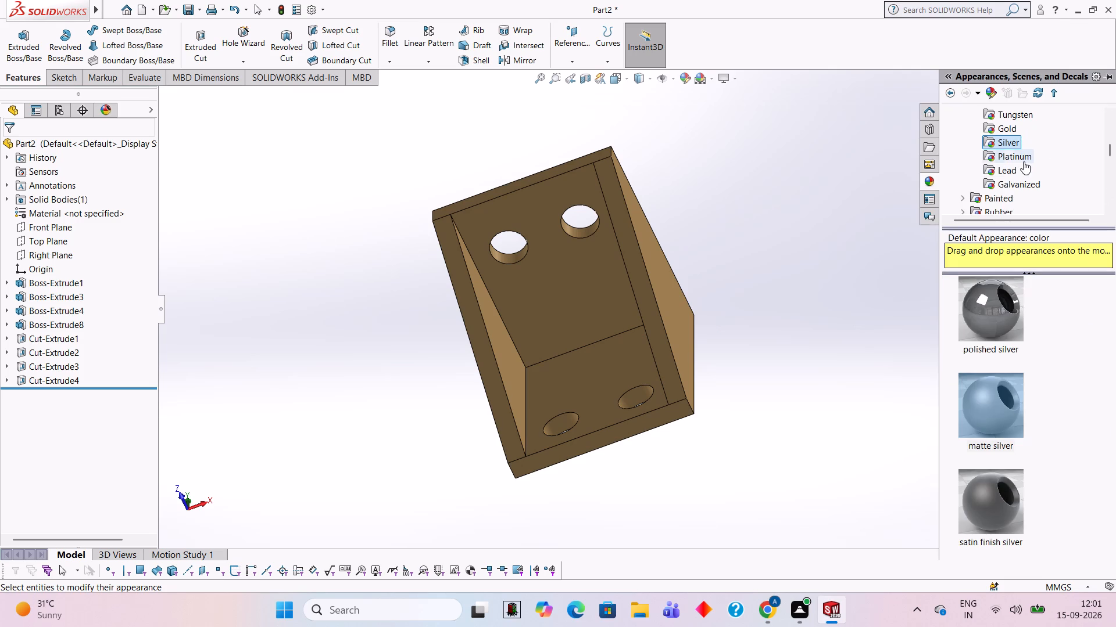
left_click(1024, 160)
left_click(1020, 172)
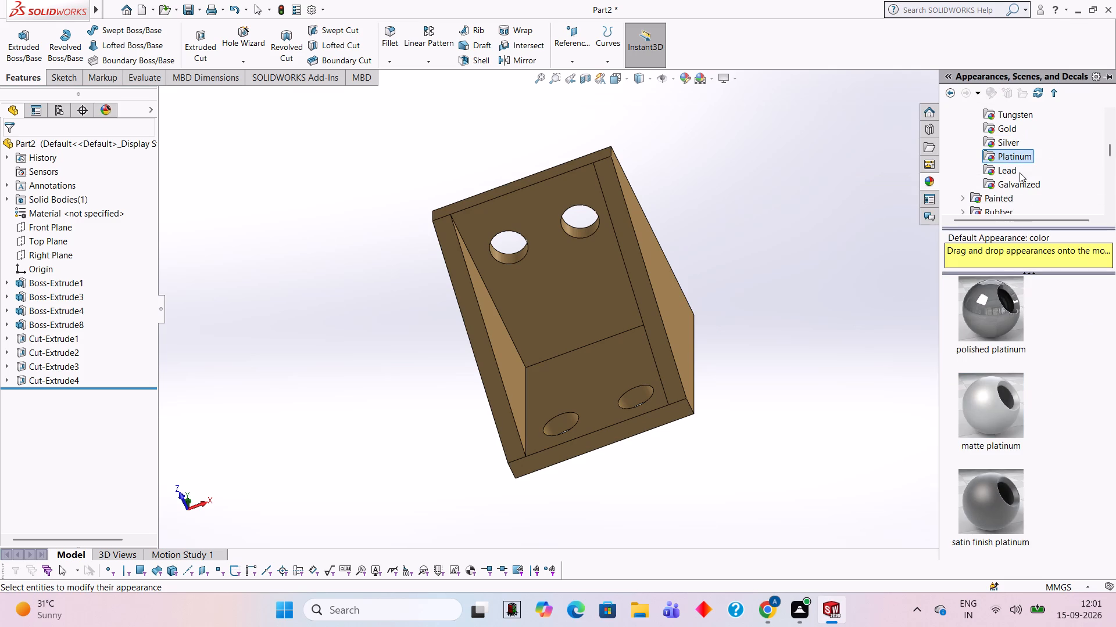
left_click(1011, 172)
left_click(1014, 192)
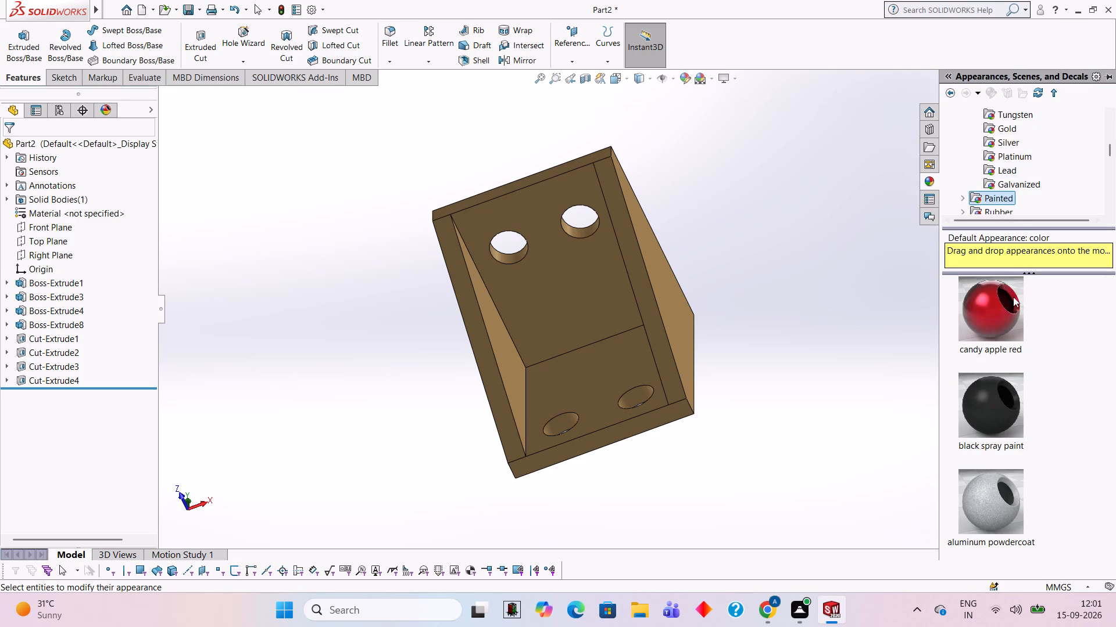
left_click_drag(992, 321, 607, 315)
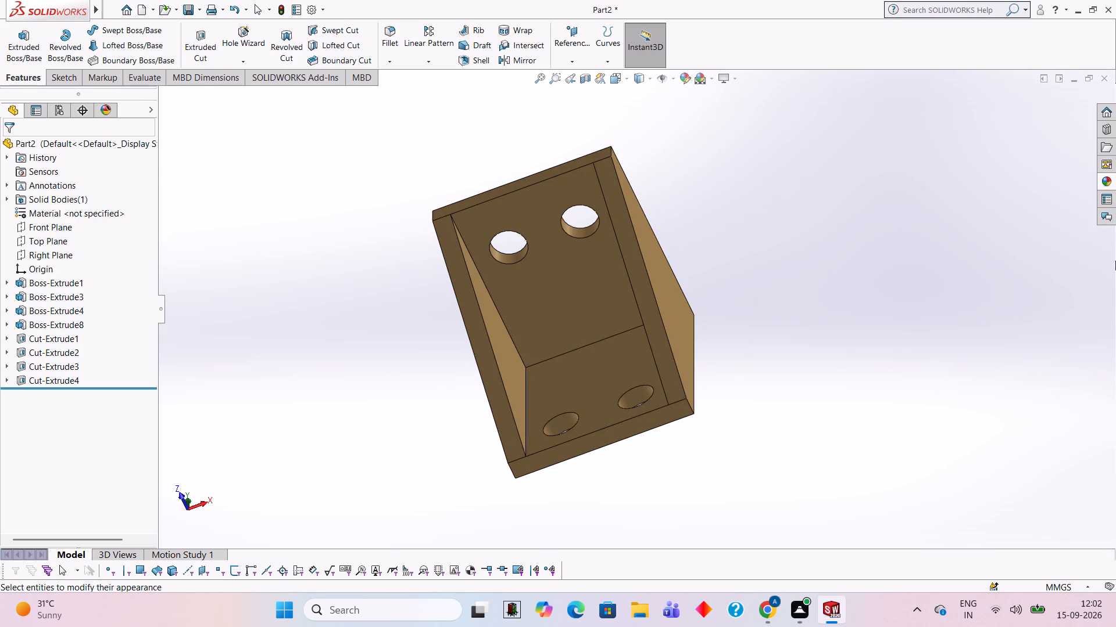
left_click(1108, 181)
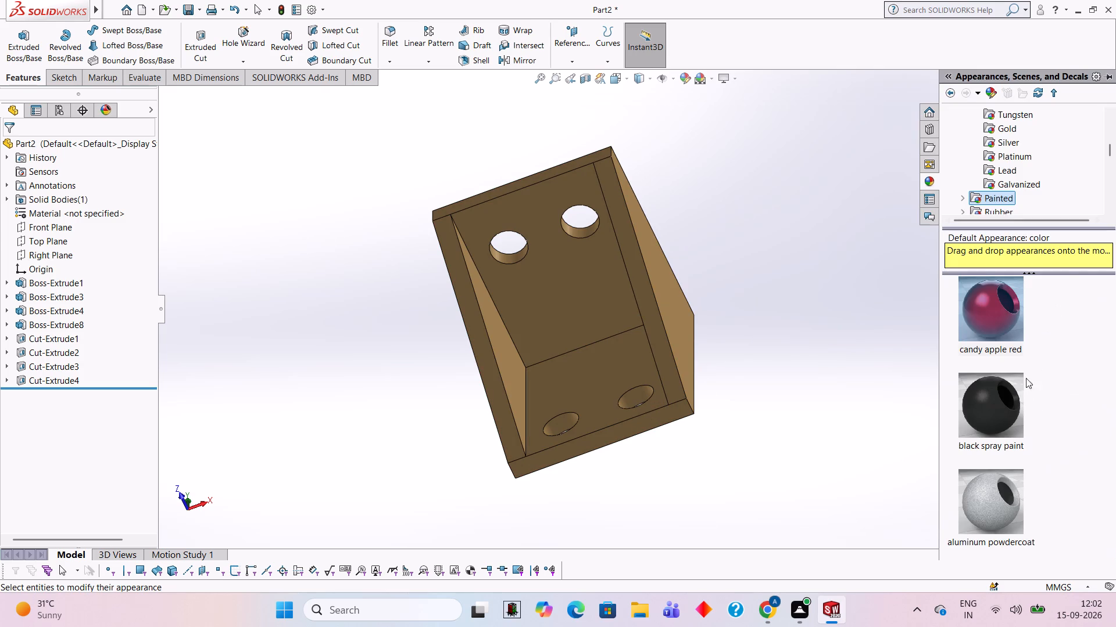
left_click_drag(1001, 322, 582, 338)
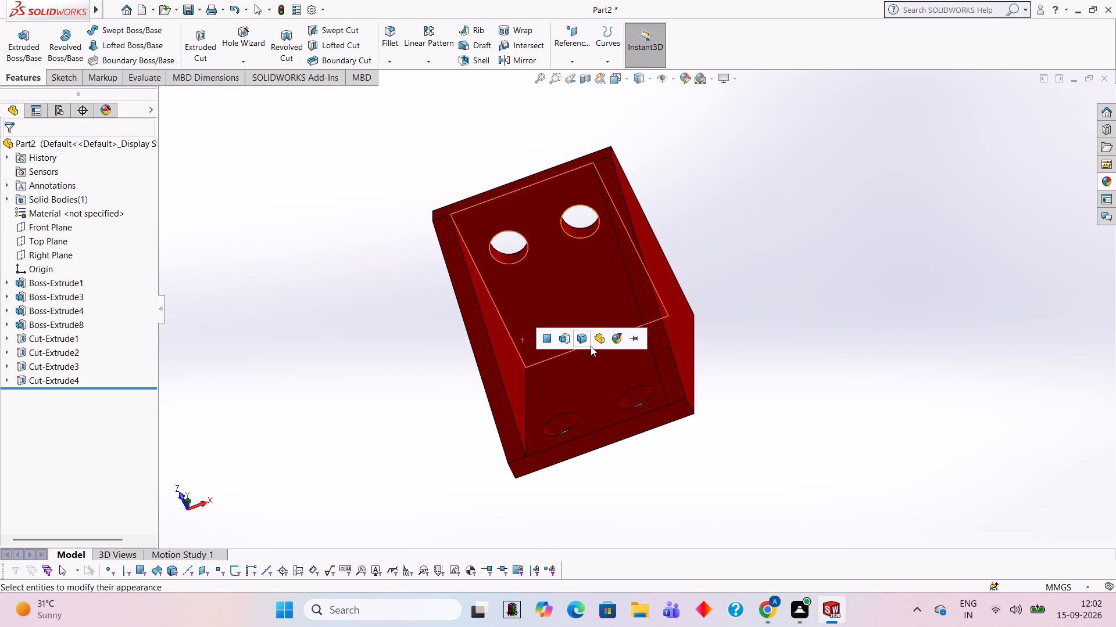
left_click(582, 339)
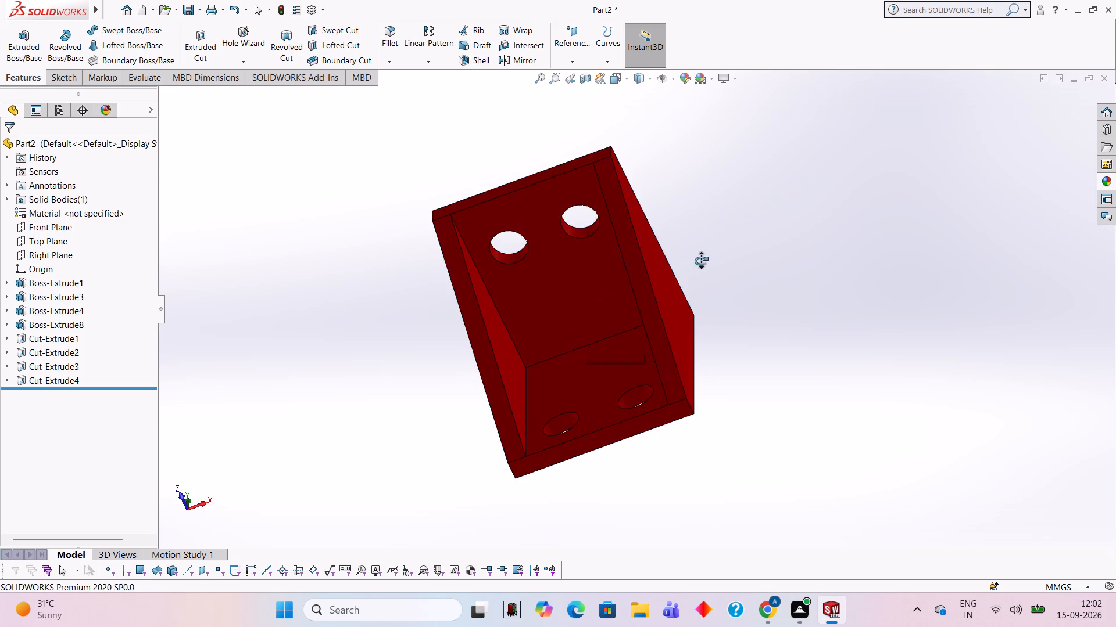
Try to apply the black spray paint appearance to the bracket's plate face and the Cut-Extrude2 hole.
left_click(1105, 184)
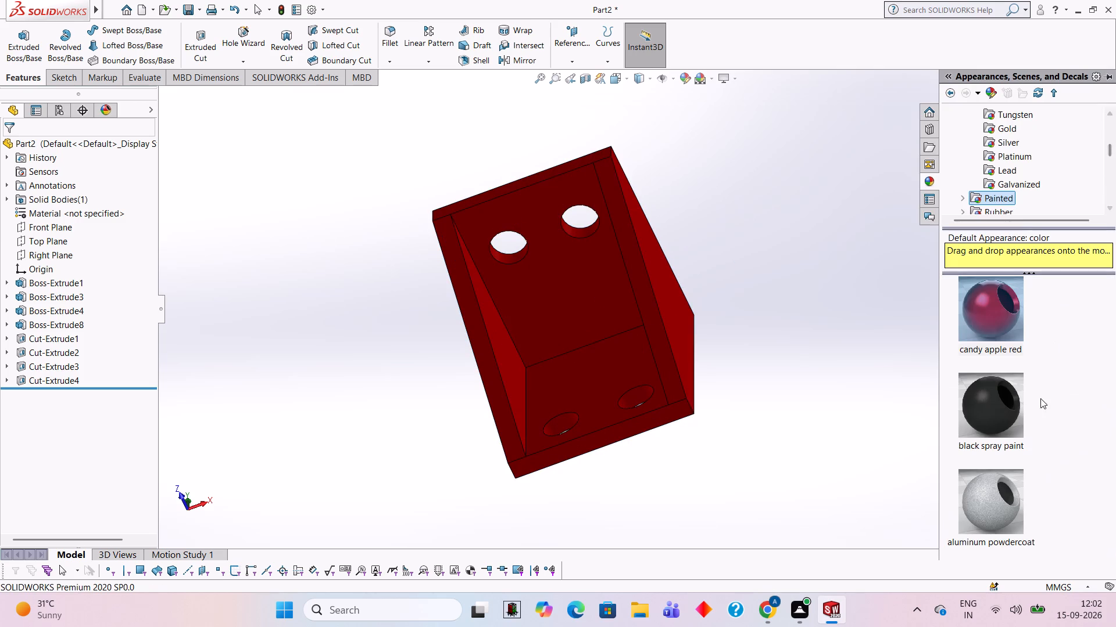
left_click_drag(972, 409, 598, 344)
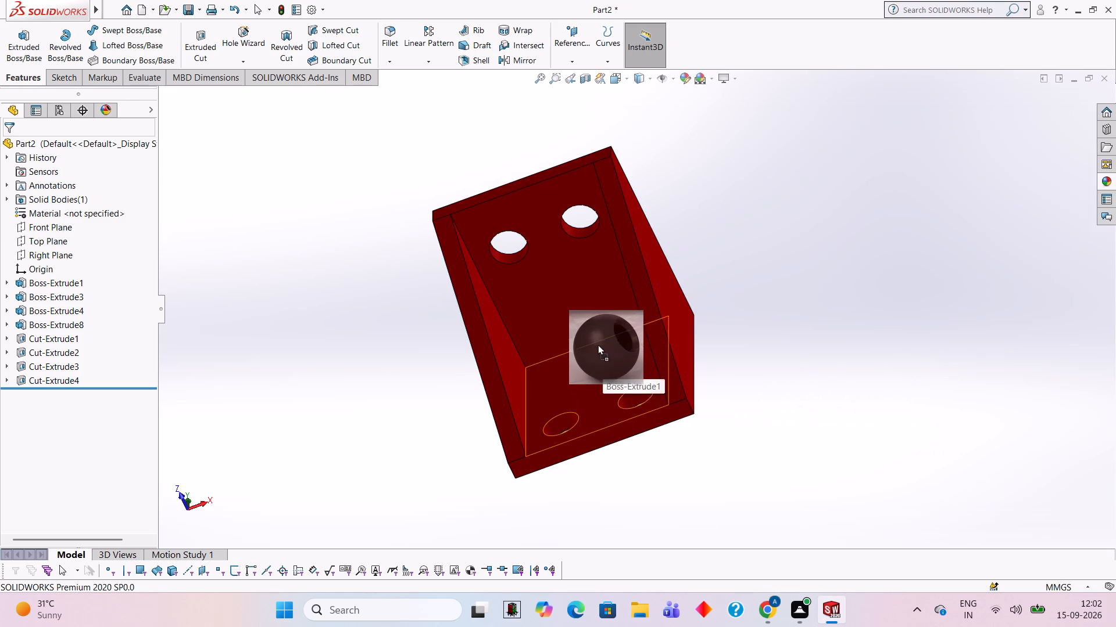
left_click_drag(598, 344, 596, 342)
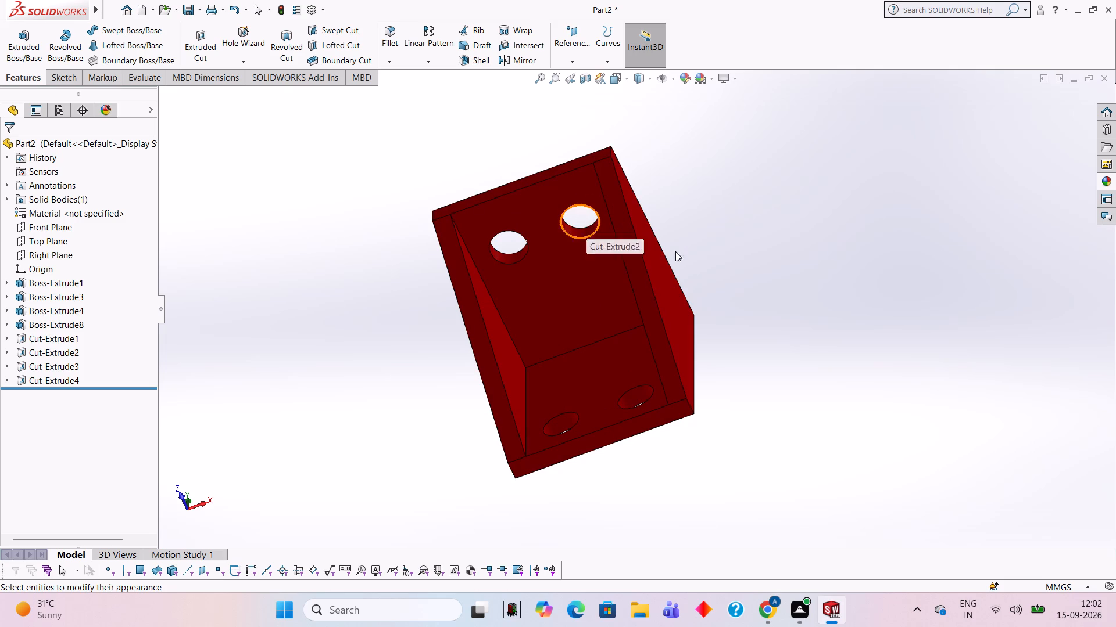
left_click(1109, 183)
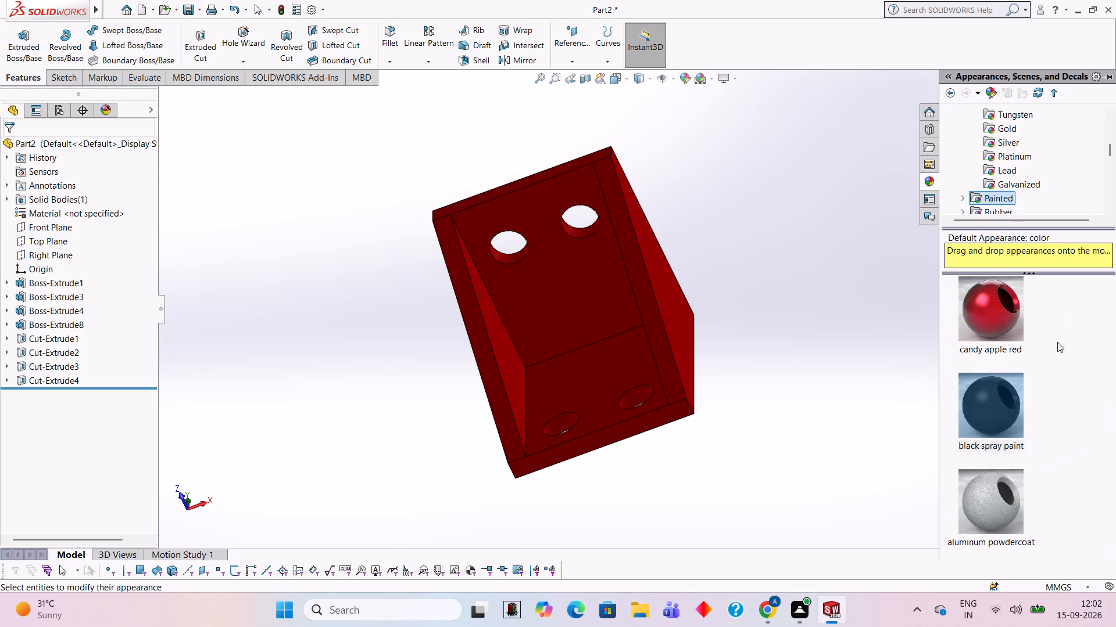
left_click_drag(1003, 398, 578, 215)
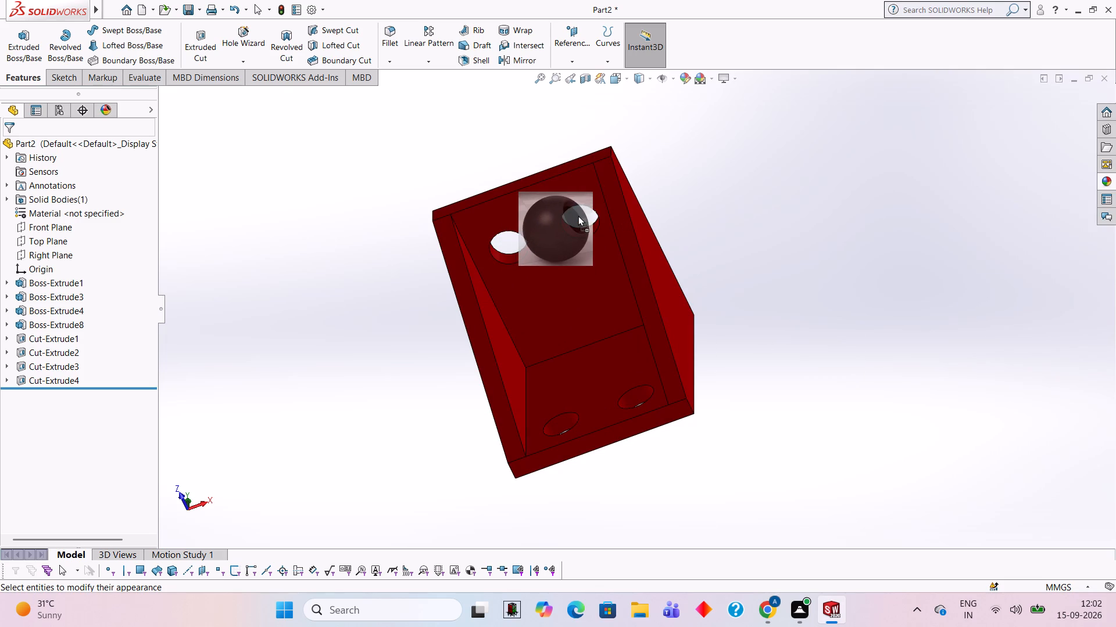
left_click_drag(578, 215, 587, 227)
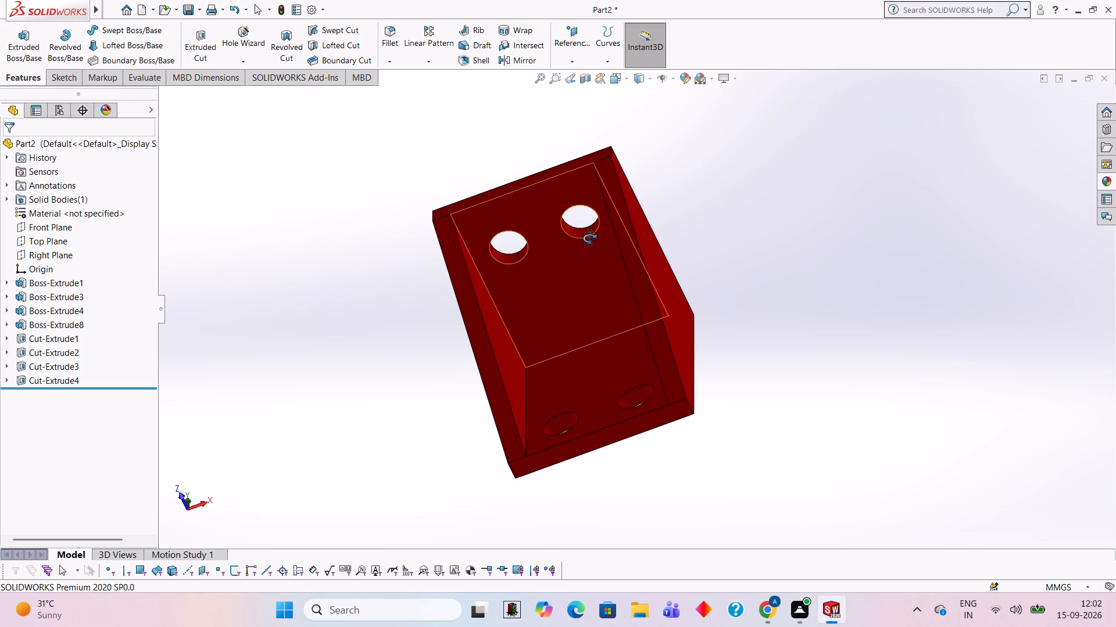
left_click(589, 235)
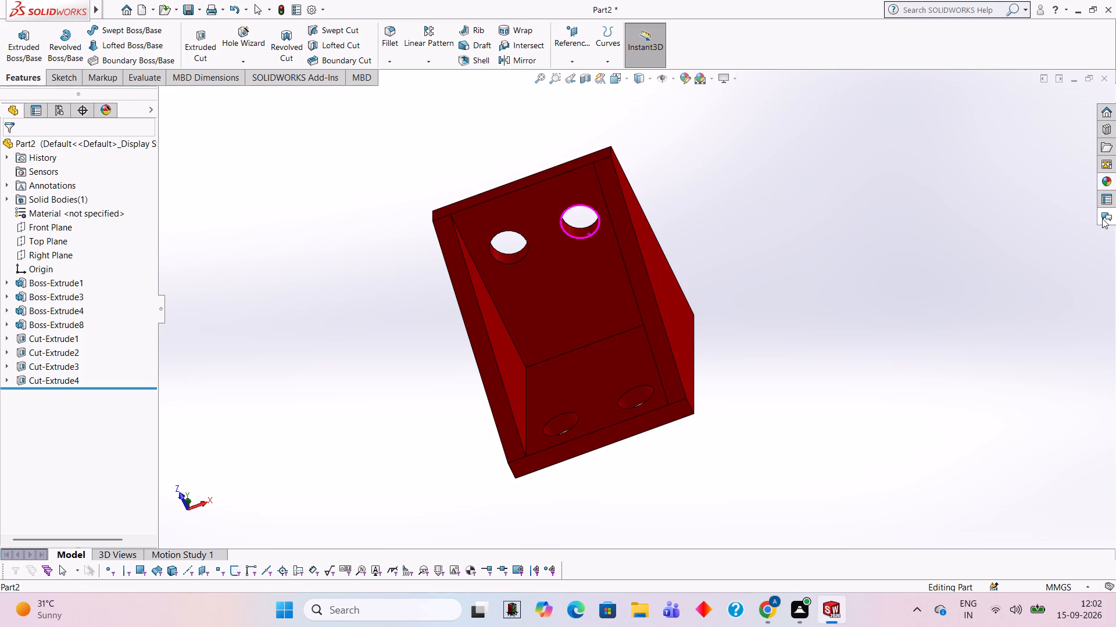
Apply the black spray paint appearance to the Cut-Extrude1 hole feature only.
left_click(1106, 186)
left_click_drag(1002, 402, 636, 384)
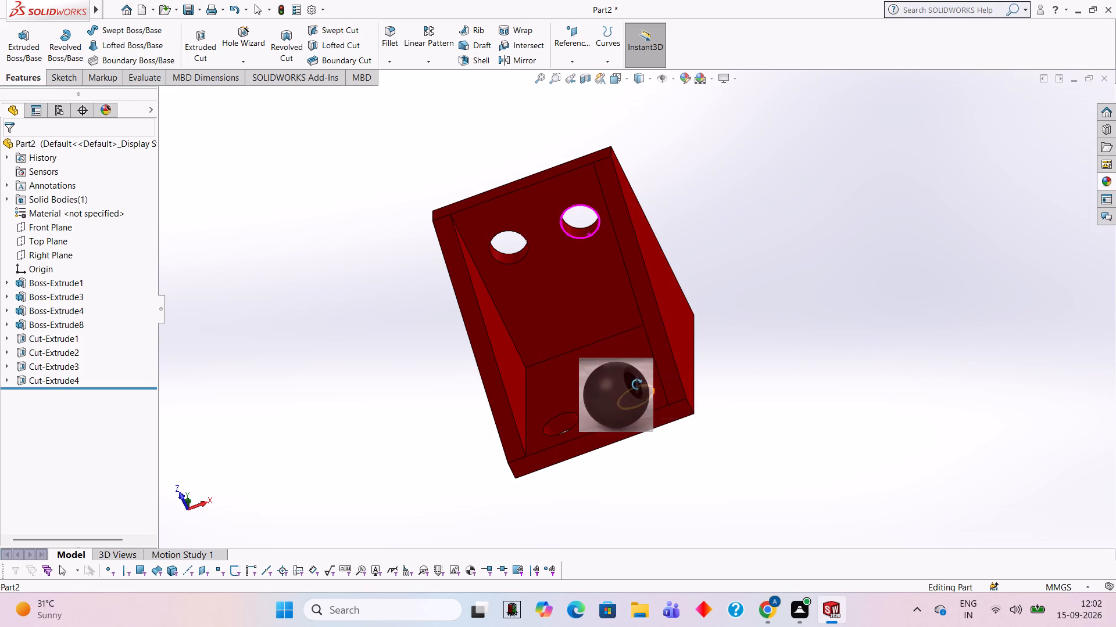
left_click_drag(636, 384, 528, 243)
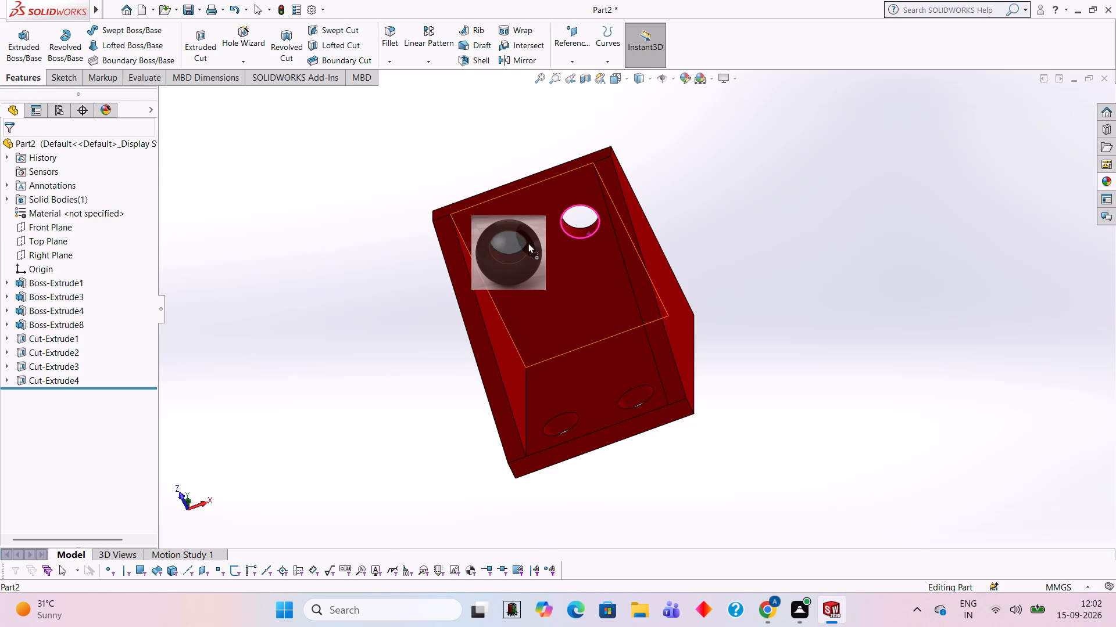
left_click_drag(528, 243, 527, 243)
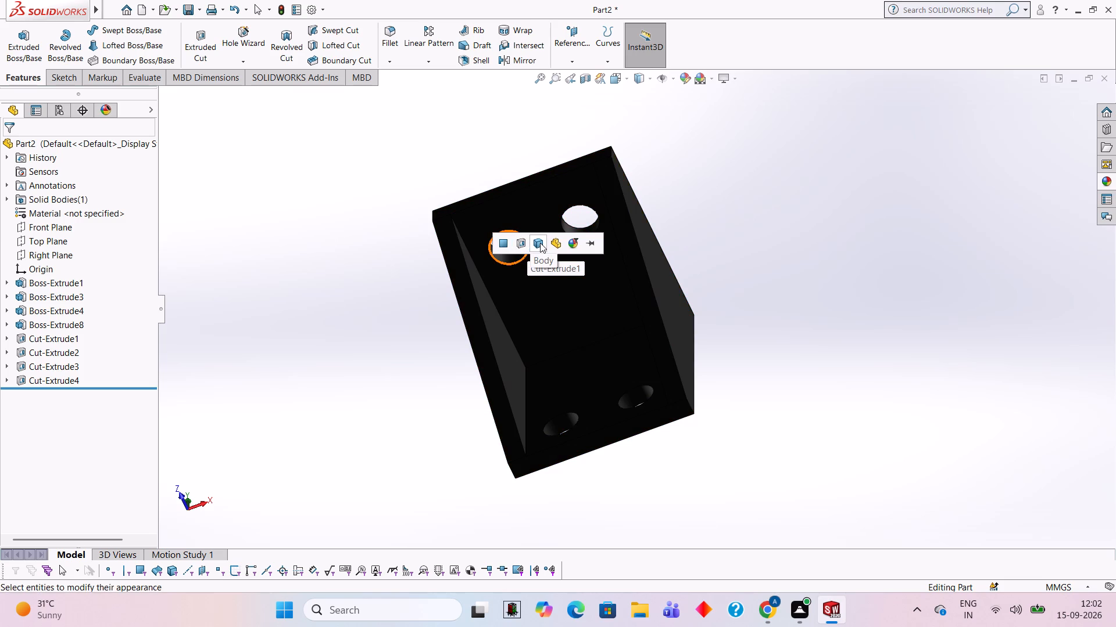
left_click(518, 239)
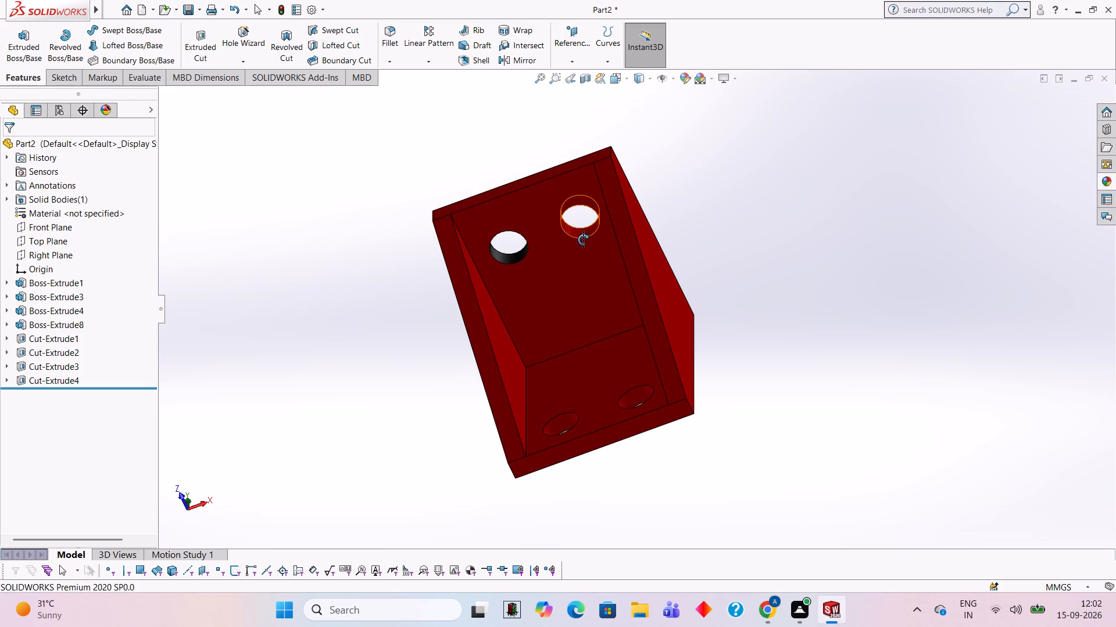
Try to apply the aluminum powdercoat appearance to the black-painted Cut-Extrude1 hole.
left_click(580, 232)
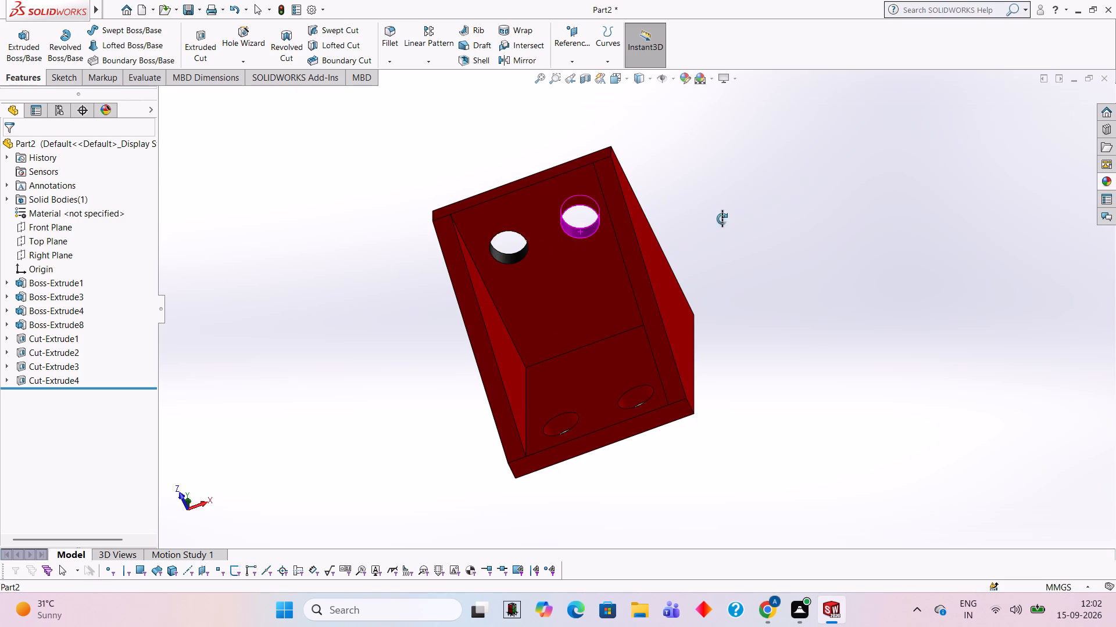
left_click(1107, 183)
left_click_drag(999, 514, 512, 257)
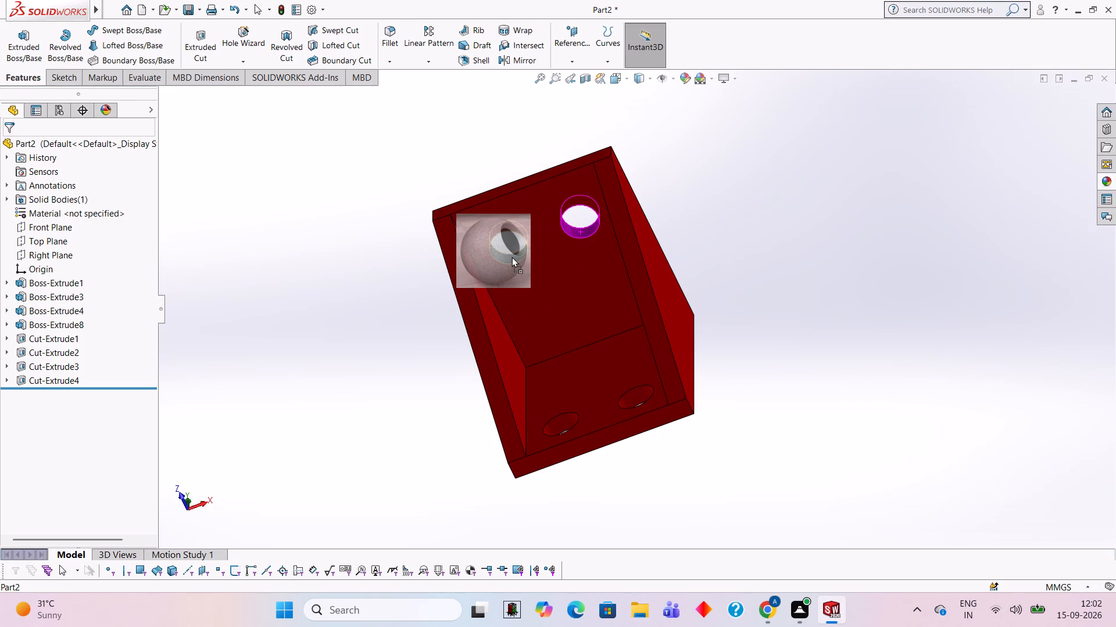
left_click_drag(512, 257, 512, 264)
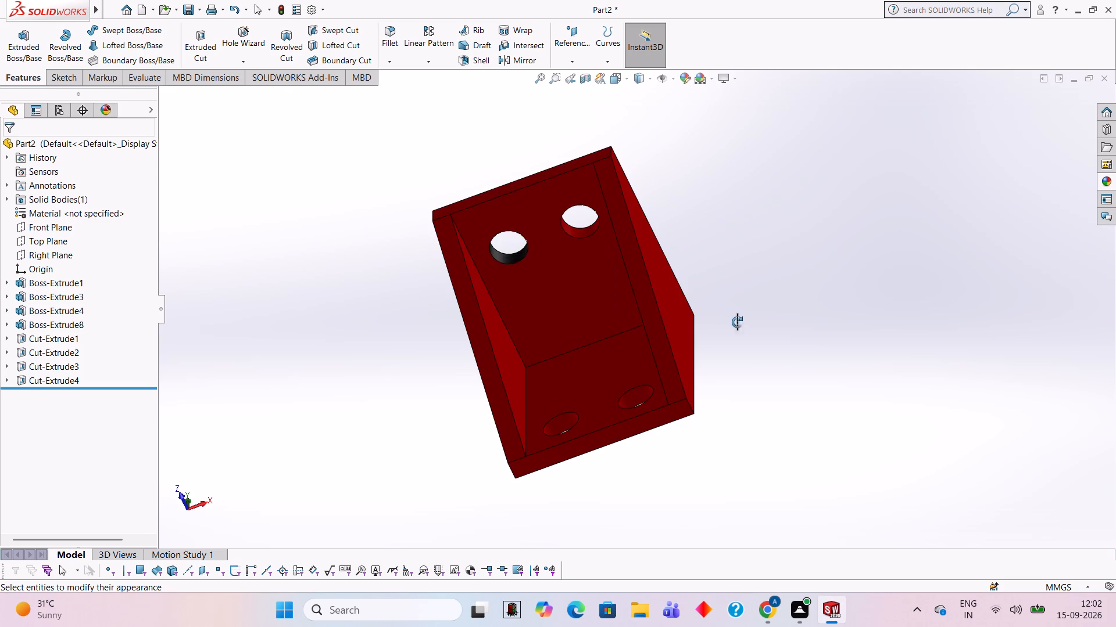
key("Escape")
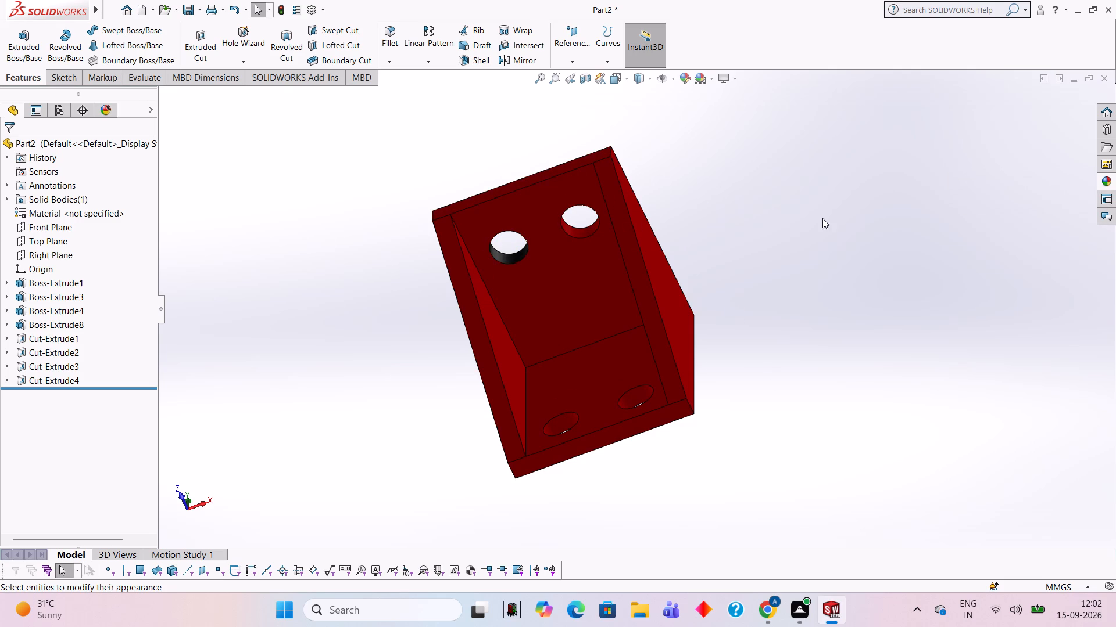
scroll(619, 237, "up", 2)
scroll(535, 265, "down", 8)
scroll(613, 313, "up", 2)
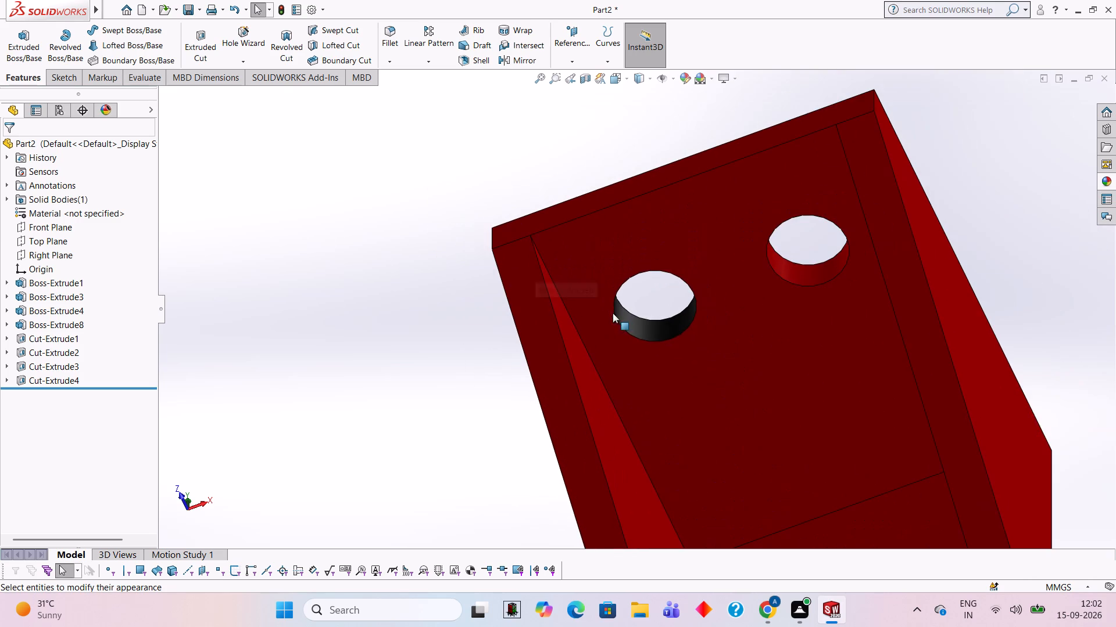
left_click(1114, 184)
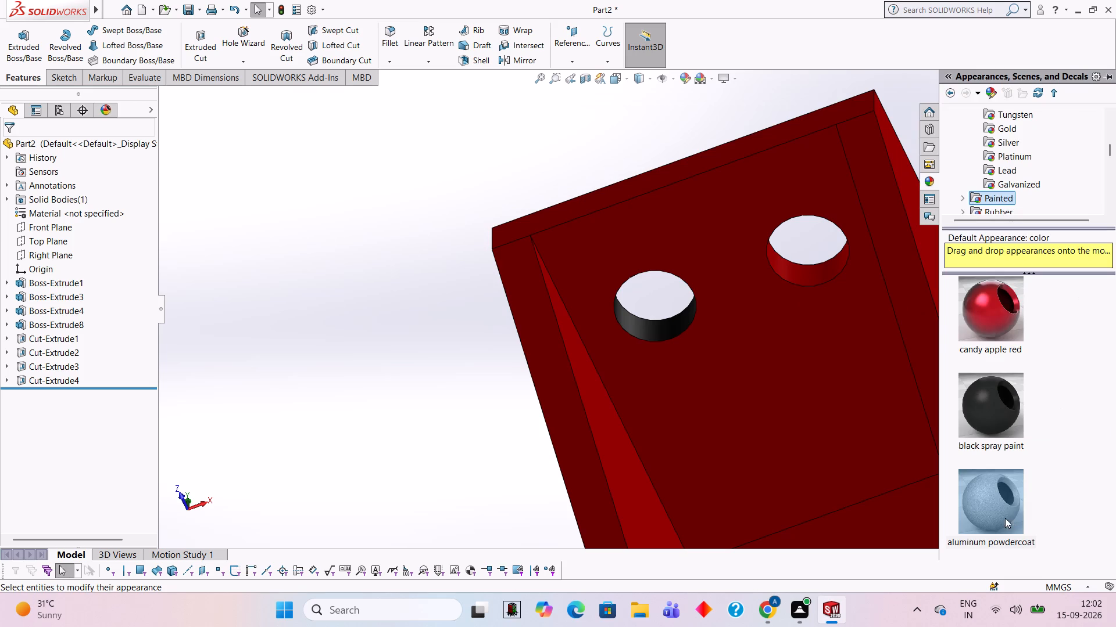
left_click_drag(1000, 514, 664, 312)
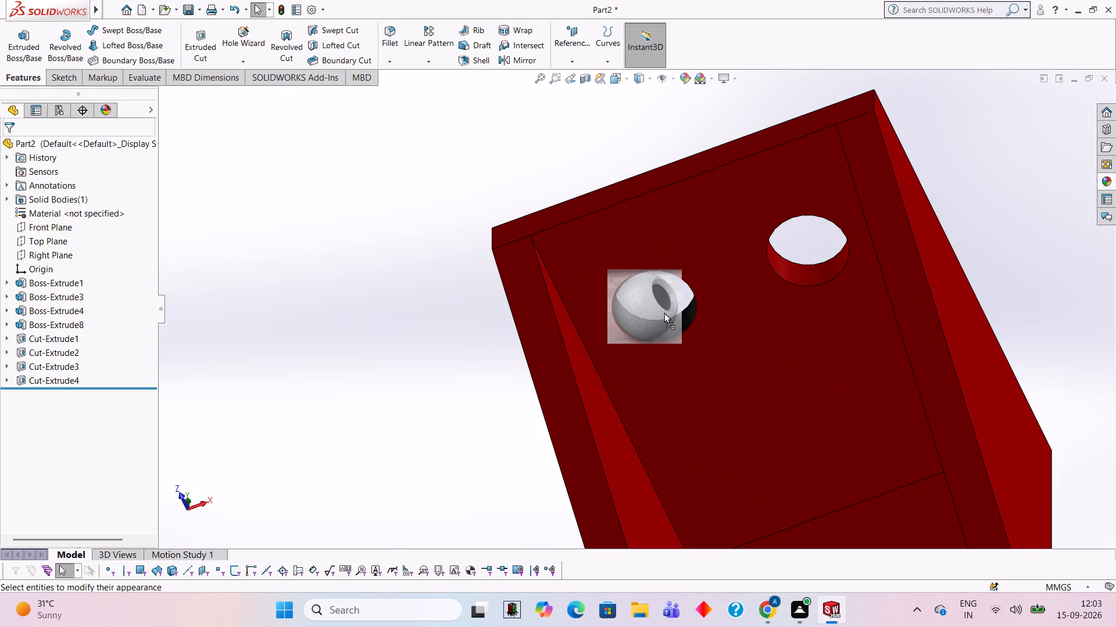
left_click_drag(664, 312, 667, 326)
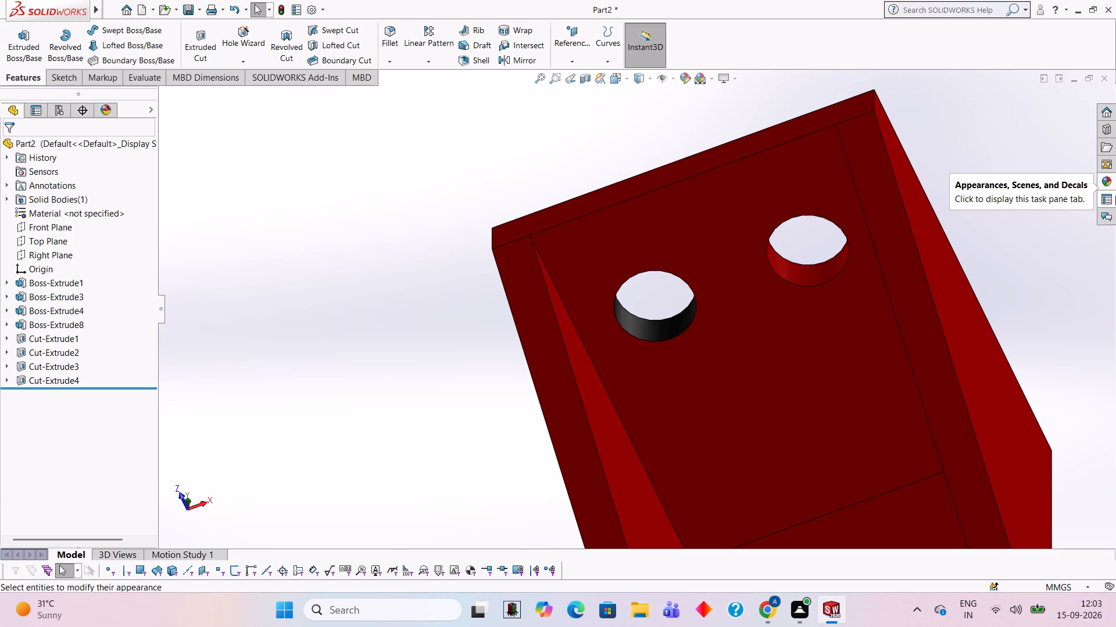
Look through the painted, rubber and glass appearance categories for another finish for the hole.
left_click(1111, 181)
scroll(979, 430, "down", 2)
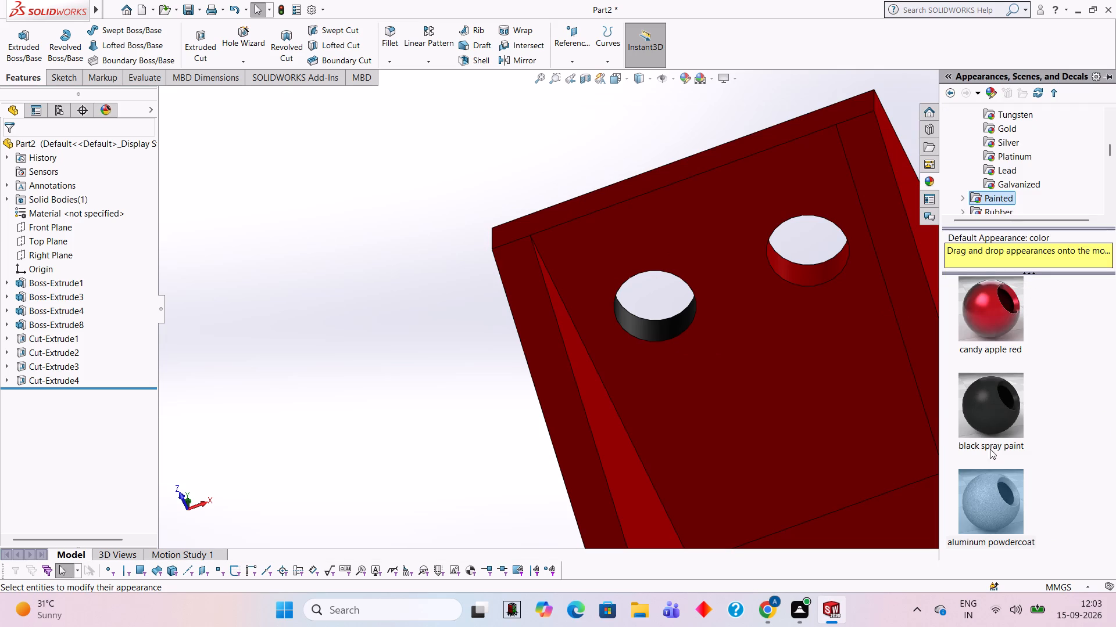
scroll(991, 454, "down", 4)
scroll(1013, 434, "up", 5)
scroll(1037, 217, "down", 1)
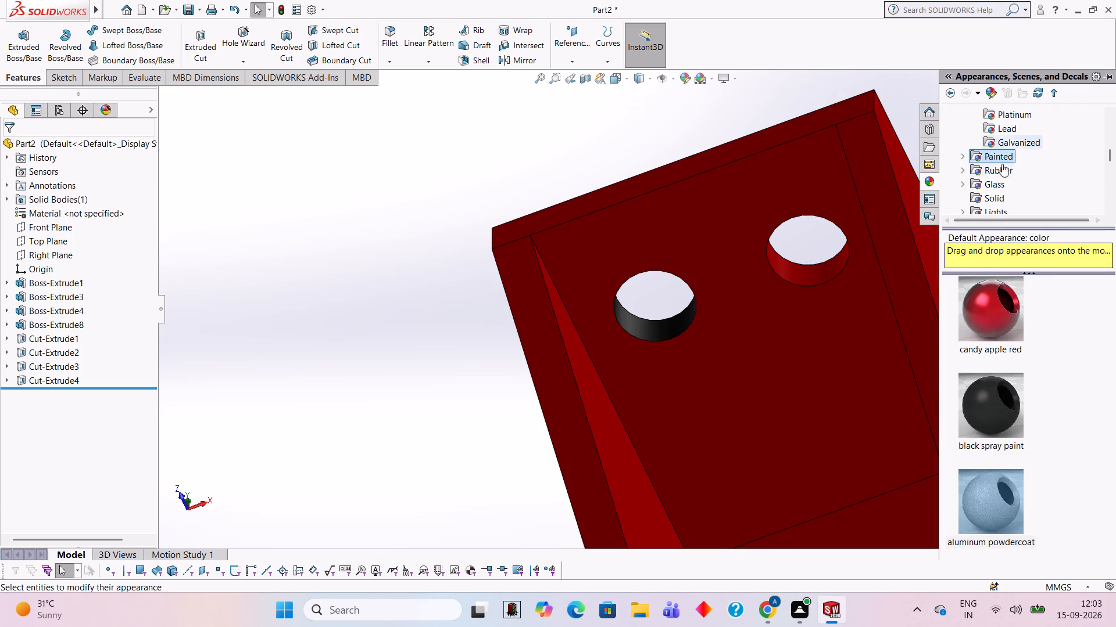
left_click(1005, 170)
scroll(1035, 401, "down", 2)
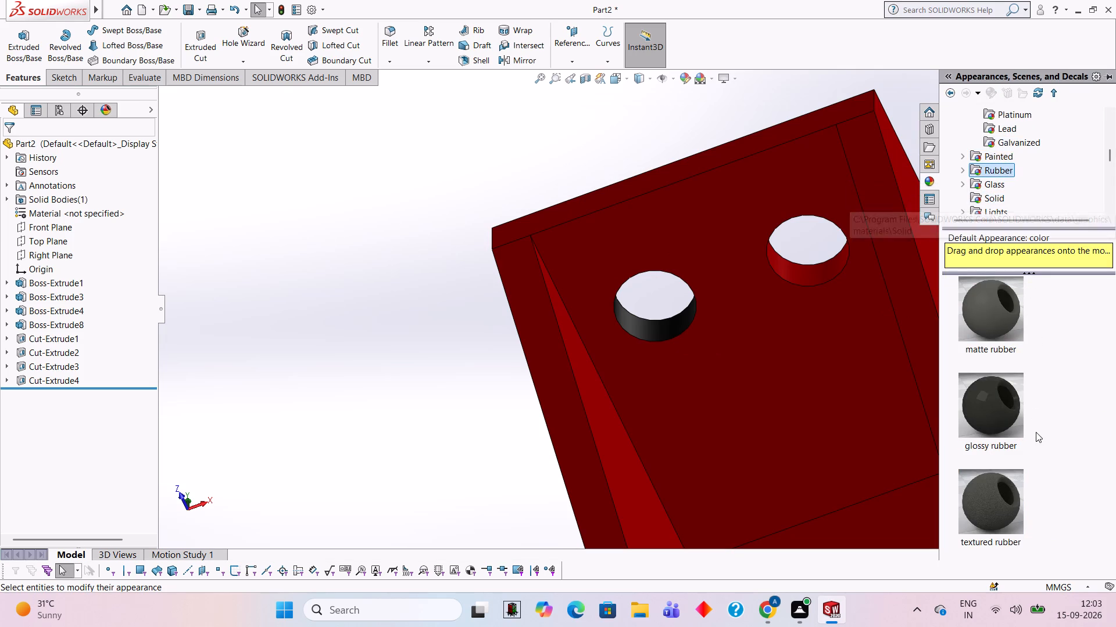
scroll(1036, 432, "down", 1)
scroll(1050, 424, "up", 3)
left_click(991, 187)
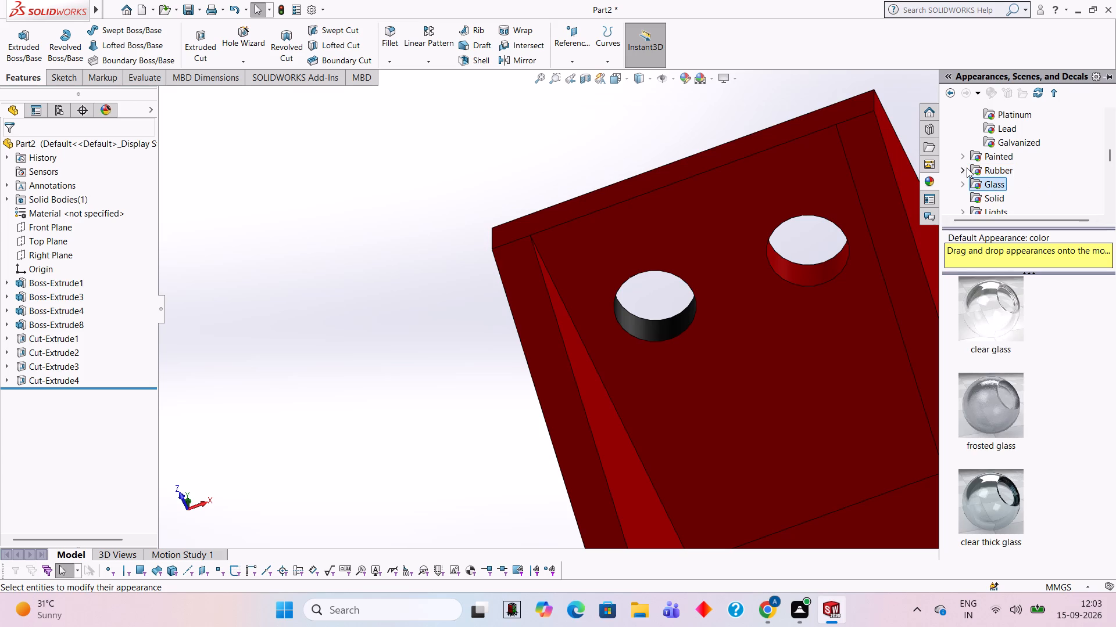
scroll(1022, 370, "down", 3)
scroll(1032, 398, "up", 2)
Apply the Green appearance from the Solid category to the black-painted Cut-Extrude1 hole feature only.
left_click(995, 195)
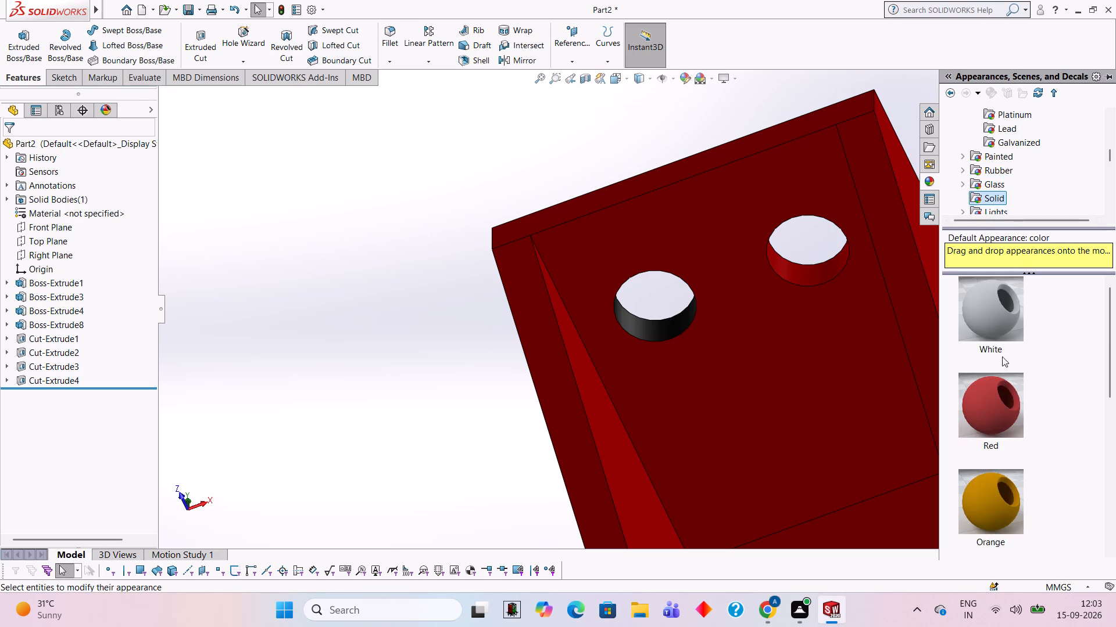
scroll(989, 423, "down", 3)
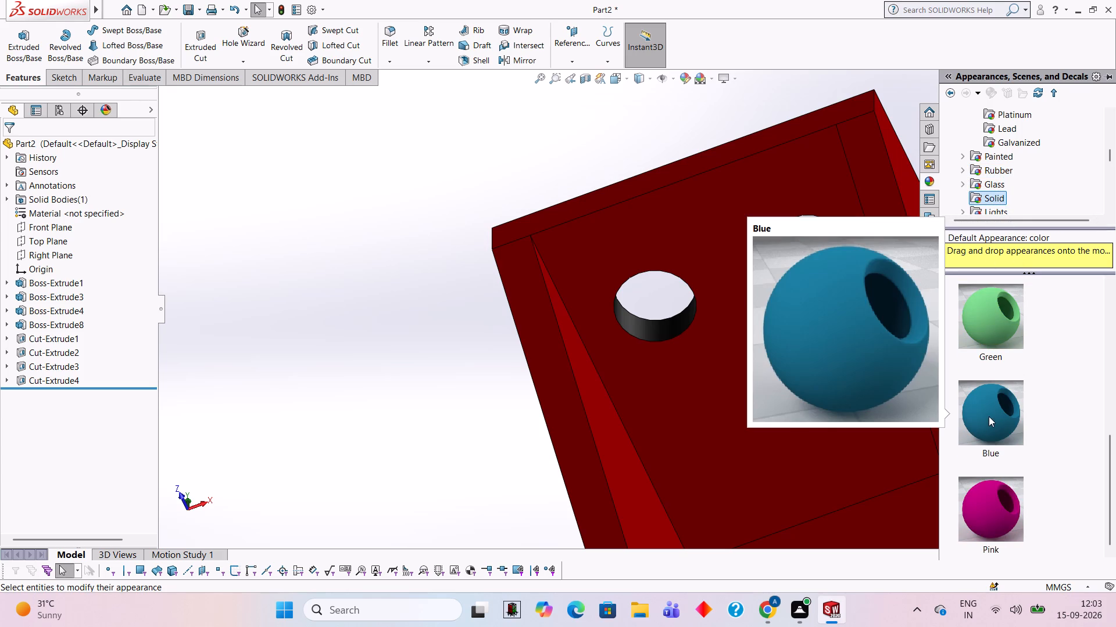
left_click_drag(997, 327, 660, 320)
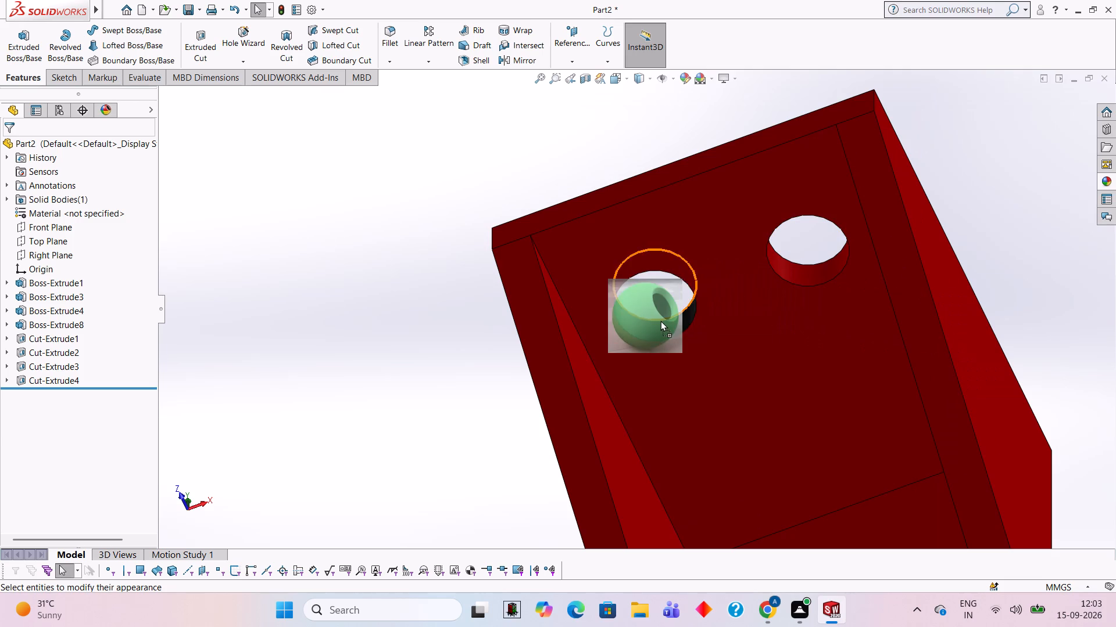
left_click_drag(660, 320, 660, 322)
left_click(660, 322)
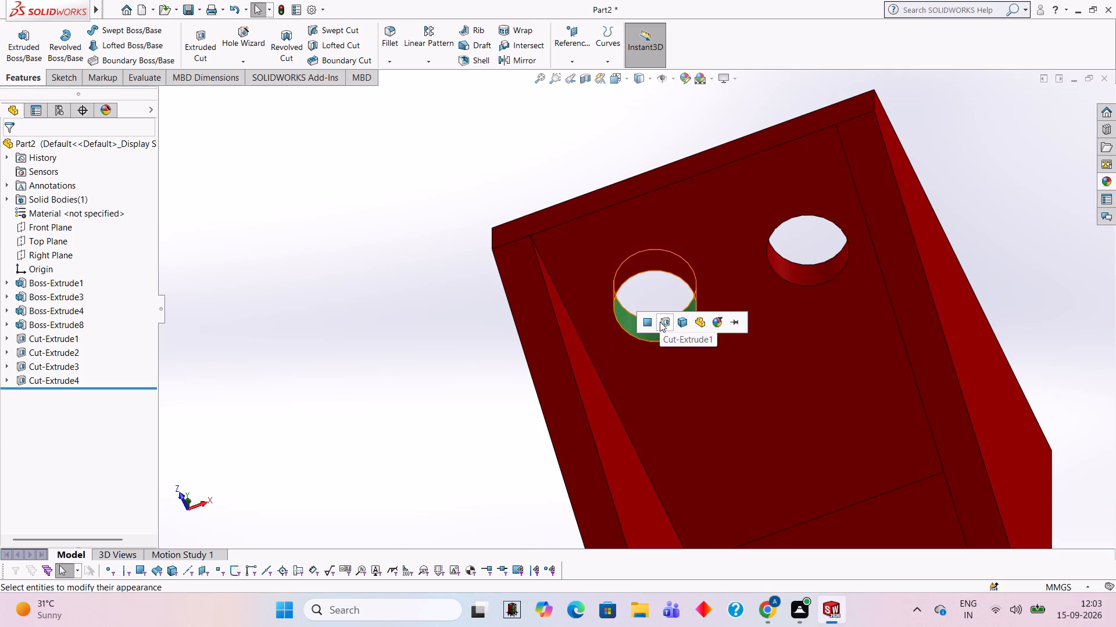
Apply the Green solid appearance to the Cut-Extrude2 hole feature beside the green hole.
left_click(1106, 183)
left_click_drag(996, 322, 835, 274)
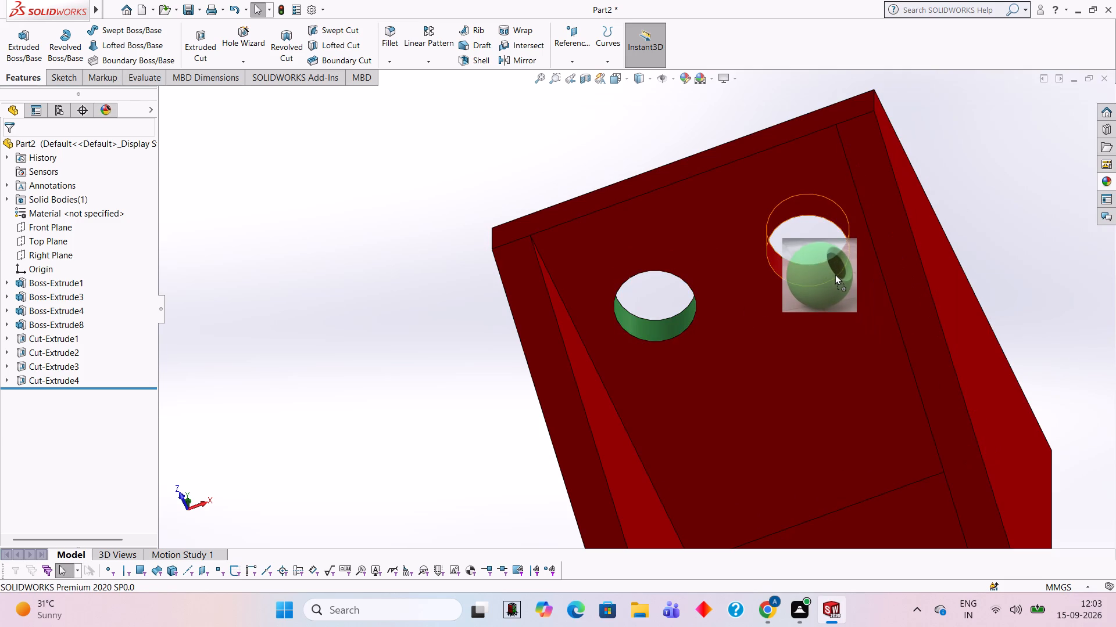
left_click_drag(835, 274, 834, 273)
left_click(836, 273)
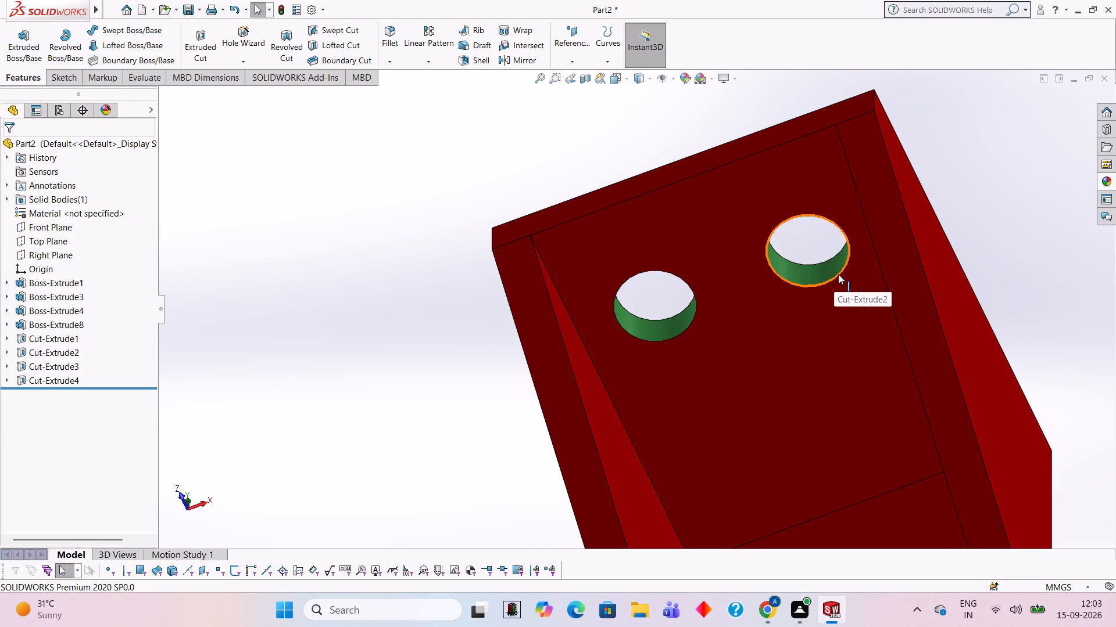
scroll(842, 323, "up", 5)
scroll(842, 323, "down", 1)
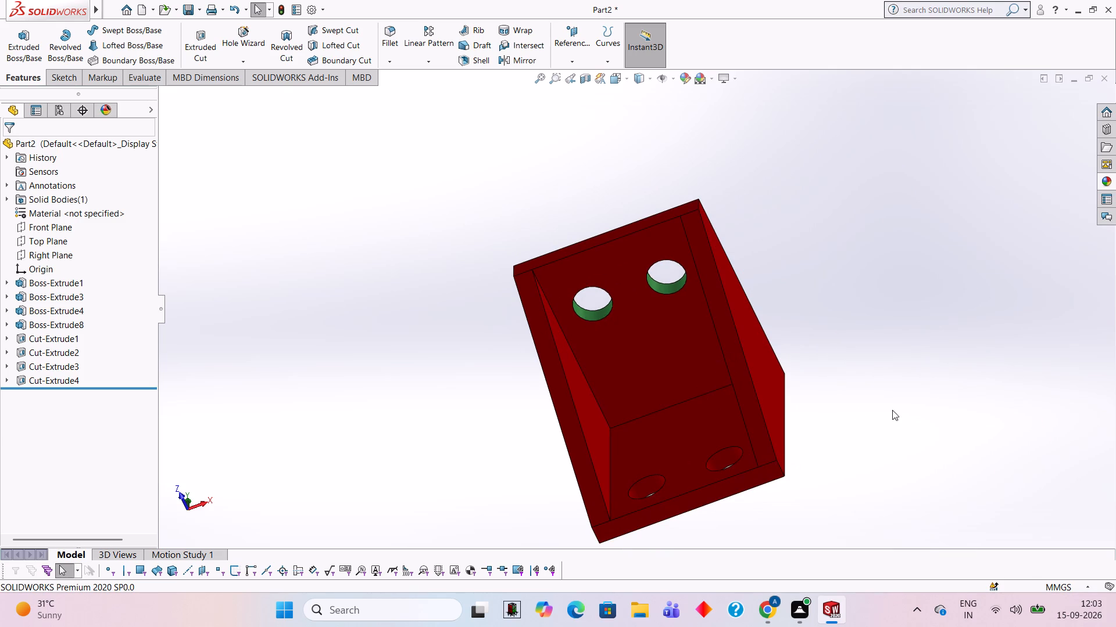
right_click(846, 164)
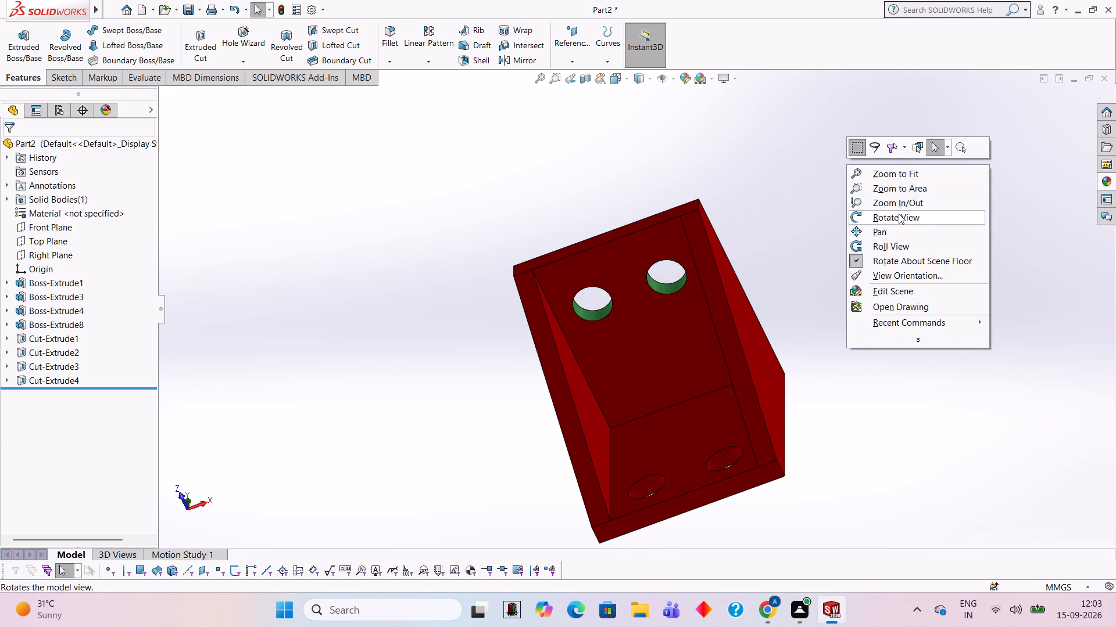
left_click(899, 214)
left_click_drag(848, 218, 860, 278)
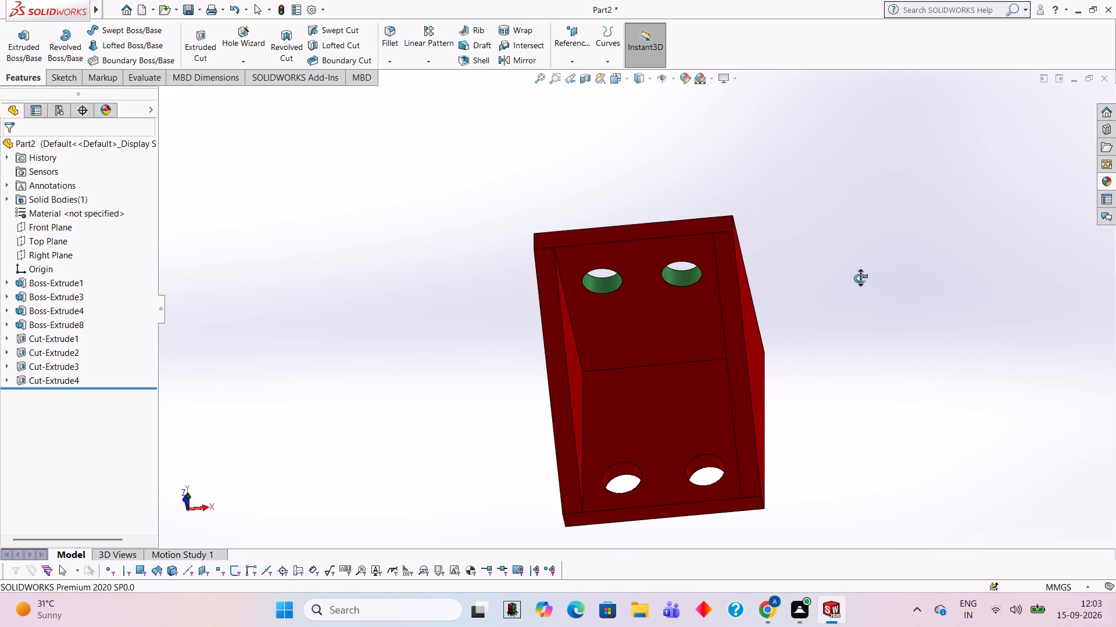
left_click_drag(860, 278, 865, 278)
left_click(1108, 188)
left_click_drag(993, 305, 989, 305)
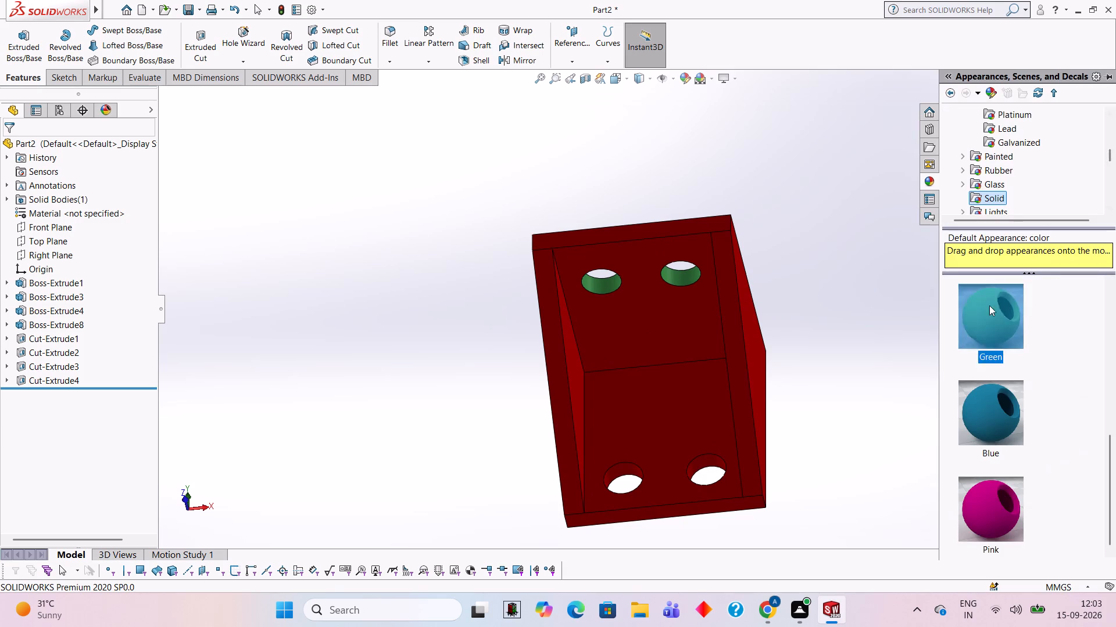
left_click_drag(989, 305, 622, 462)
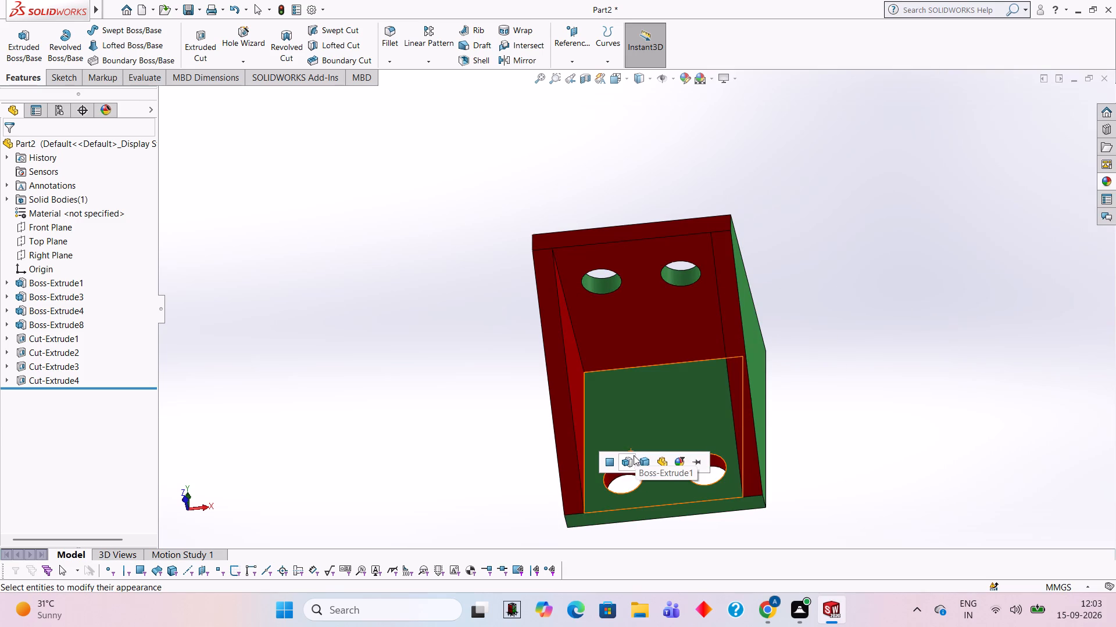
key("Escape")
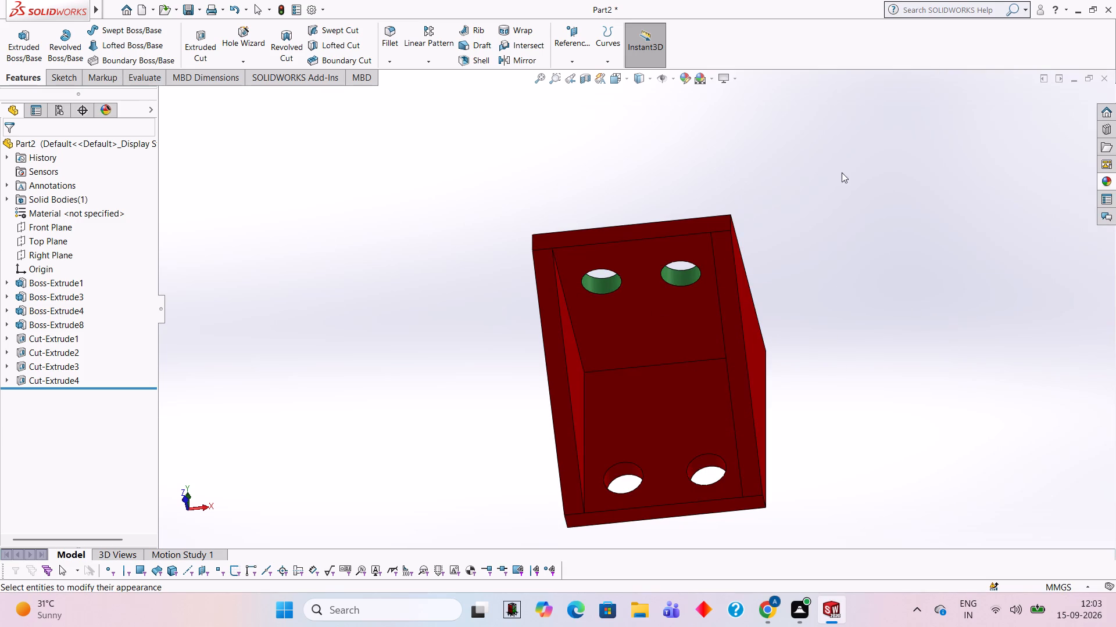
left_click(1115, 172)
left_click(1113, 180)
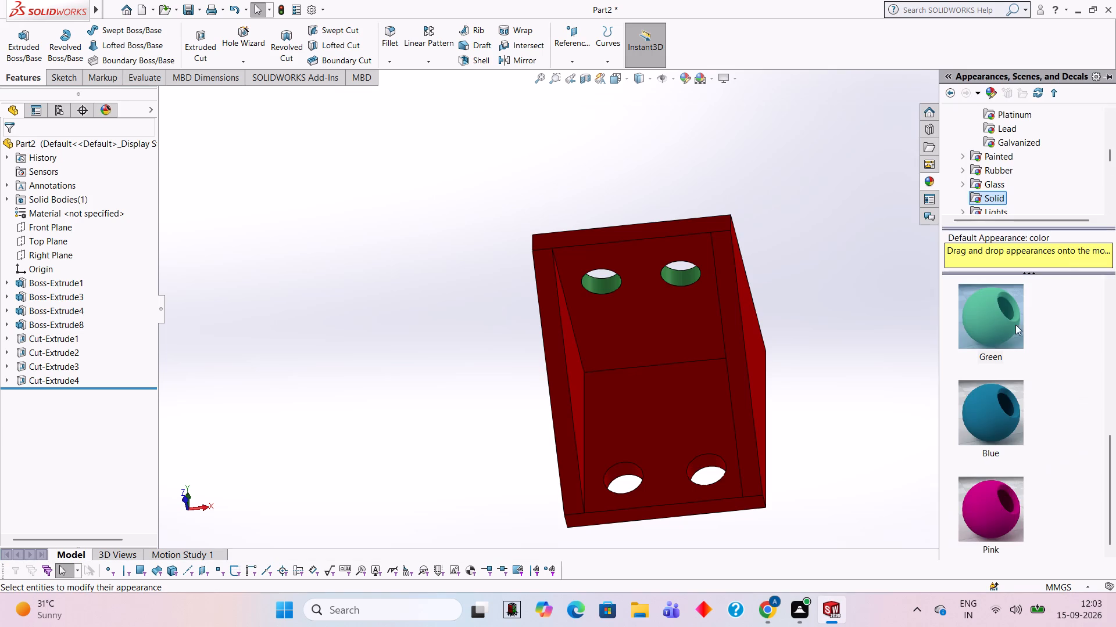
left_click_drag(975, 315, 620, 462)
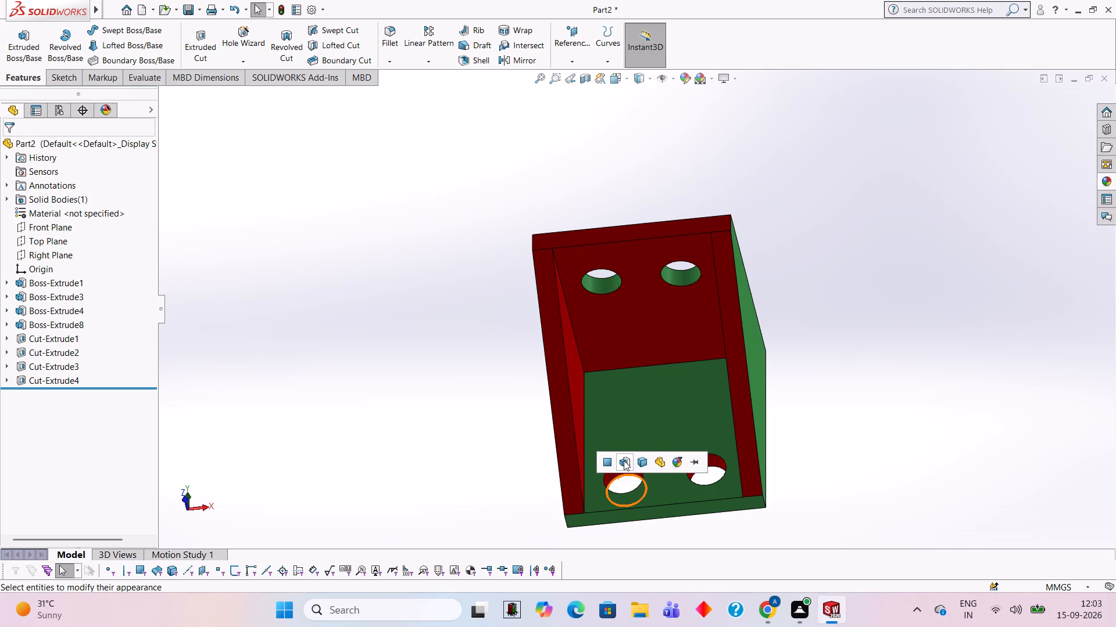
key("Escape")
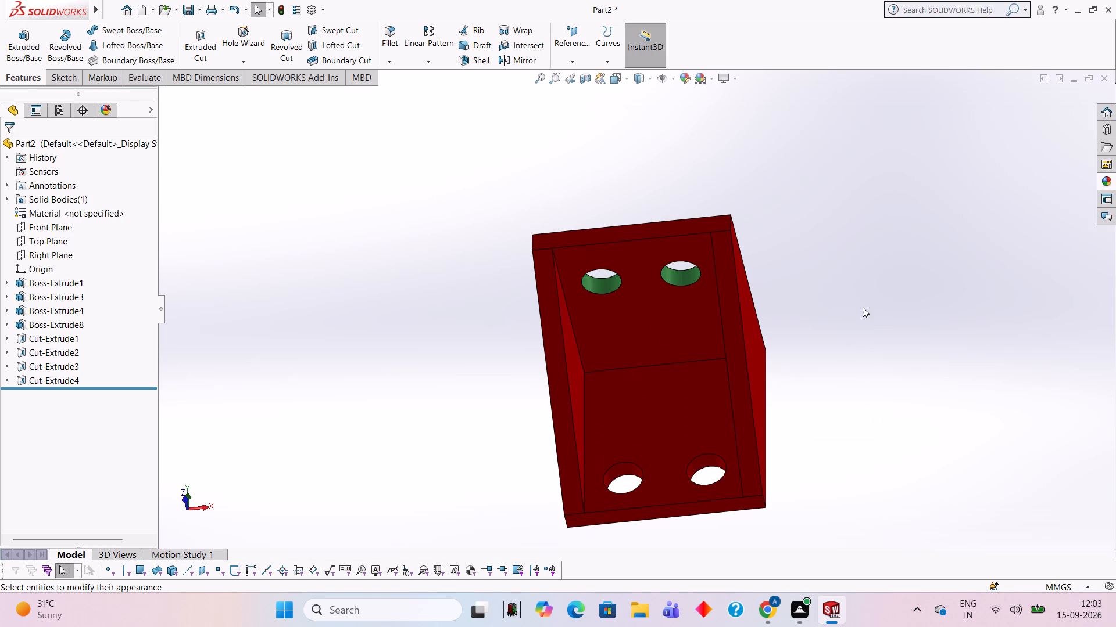
Apply the Green solid appearance to the Cut-Extrude3 hole feature in the bracket's other plate.
right_click(879, 218)
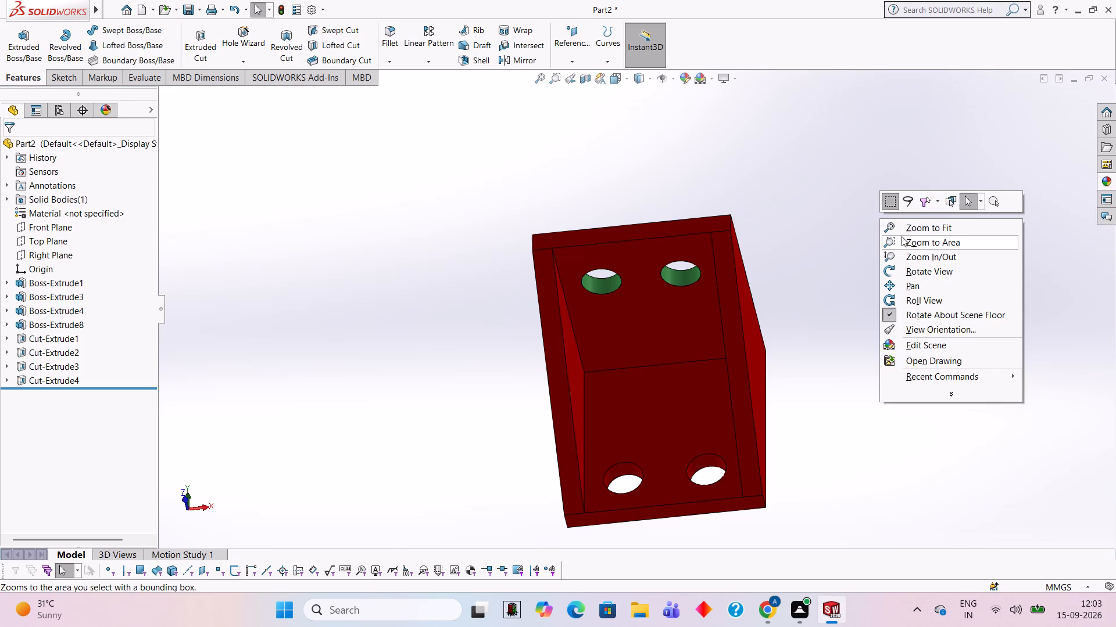
left_click(918, 267)
left_click_drag(849, 277, 838, 263)
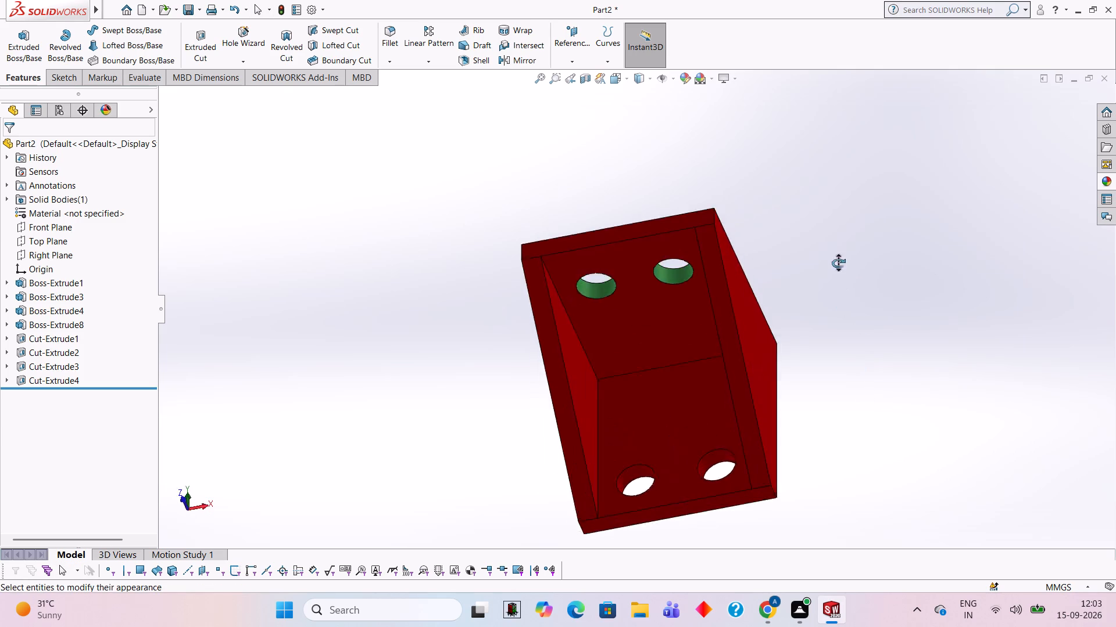
left_click_drag(838, 263, 871, 258)
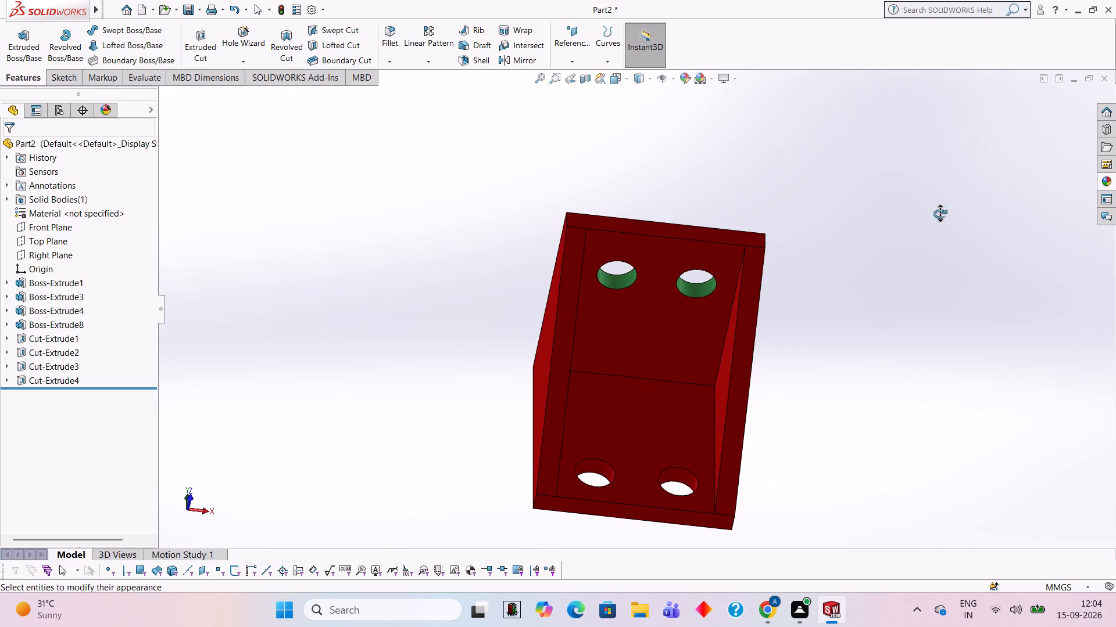
left_click(1106, 185)
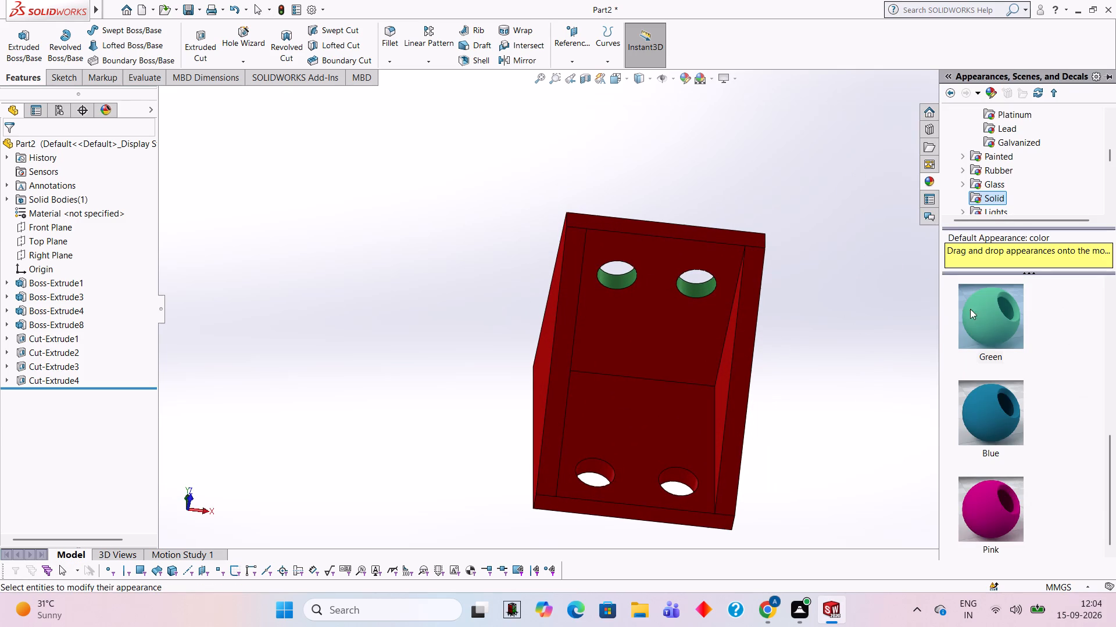
left_click_drag(999, 312, 600, 473)
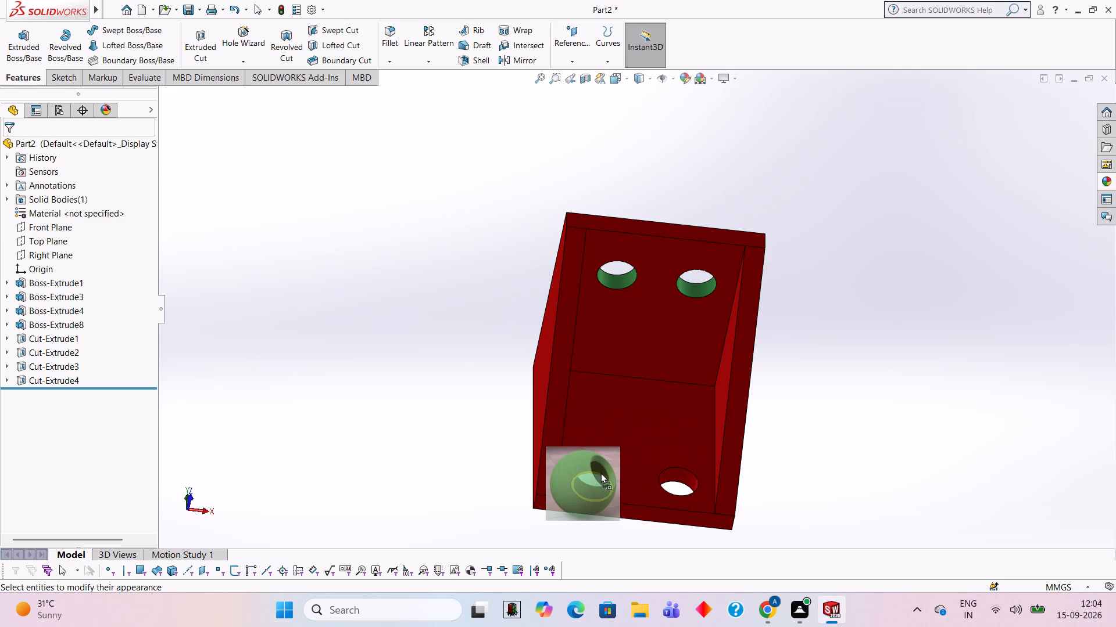
left_click_drag(600, 473, 600, 460)
left_click(608, 460)
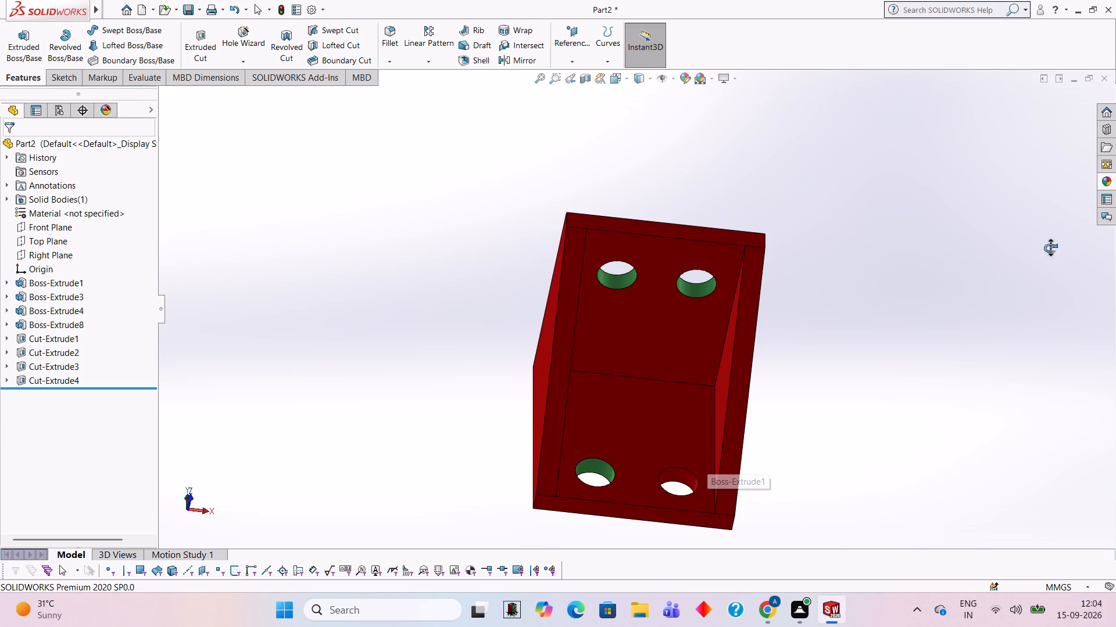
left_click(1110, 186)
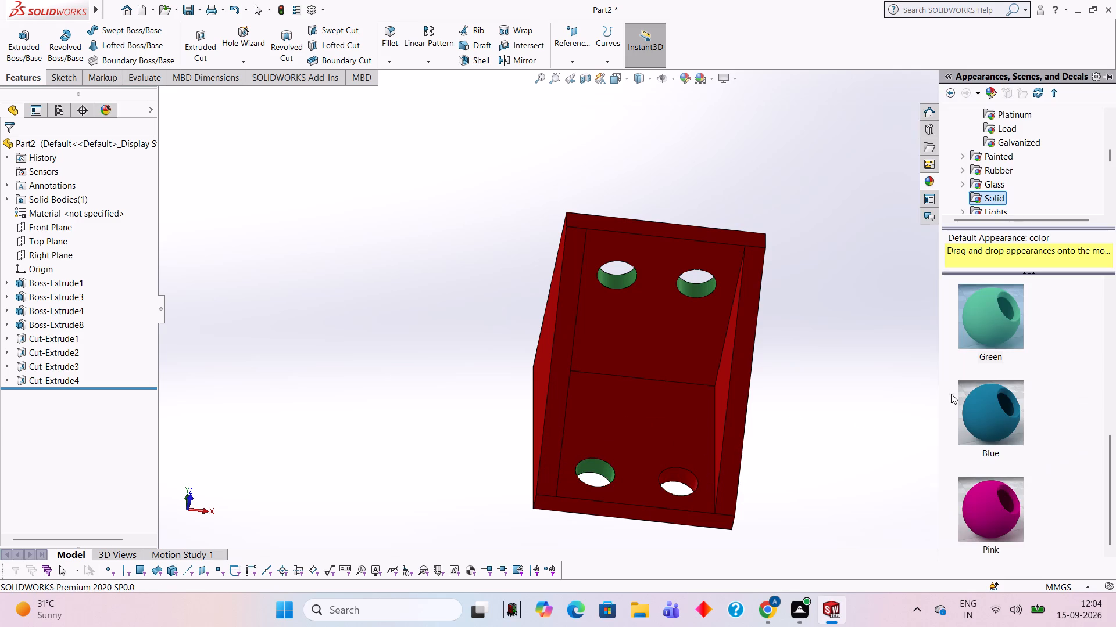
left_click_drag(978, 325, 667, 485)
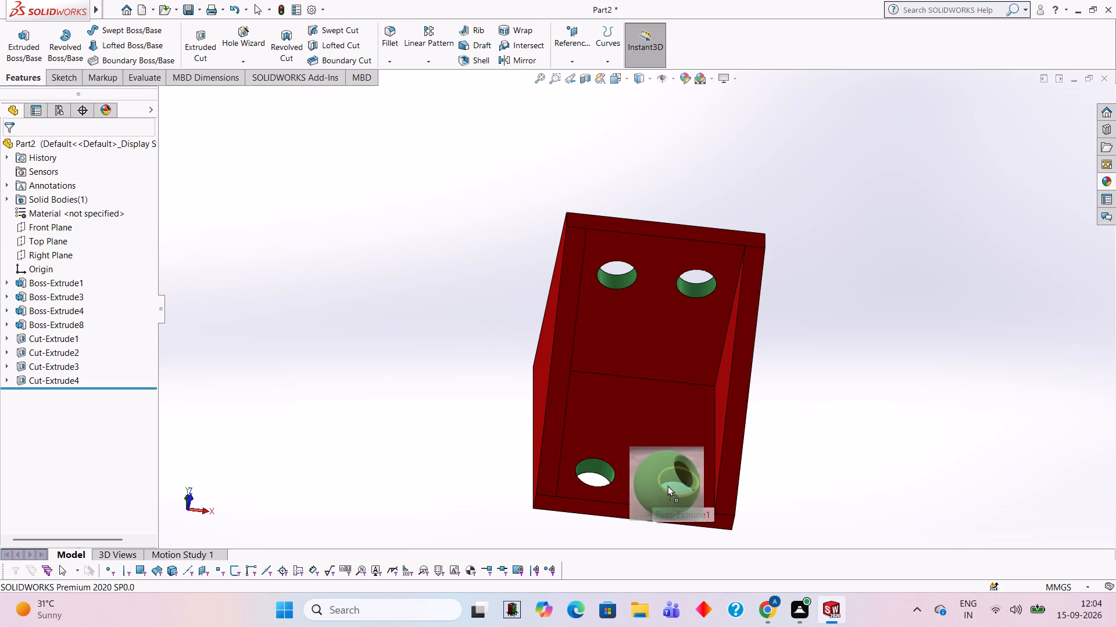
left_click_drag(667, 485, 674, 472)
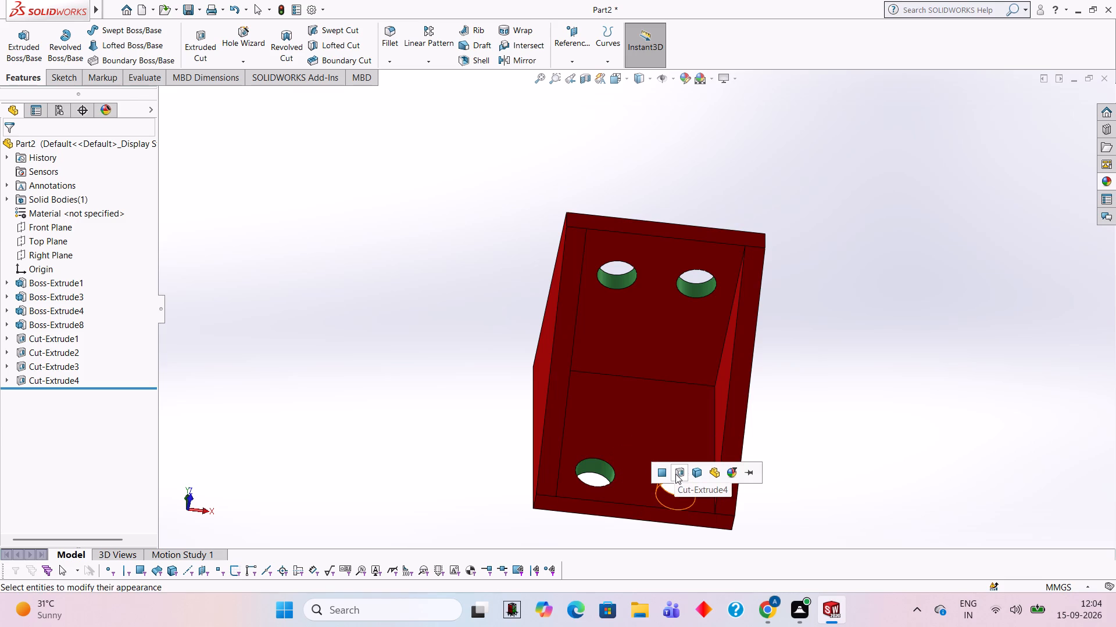
Apply the Green solid appearance to the Cut-Extrude4 hole feature, the last red hole in the bracket.
left_click(1114, 182)
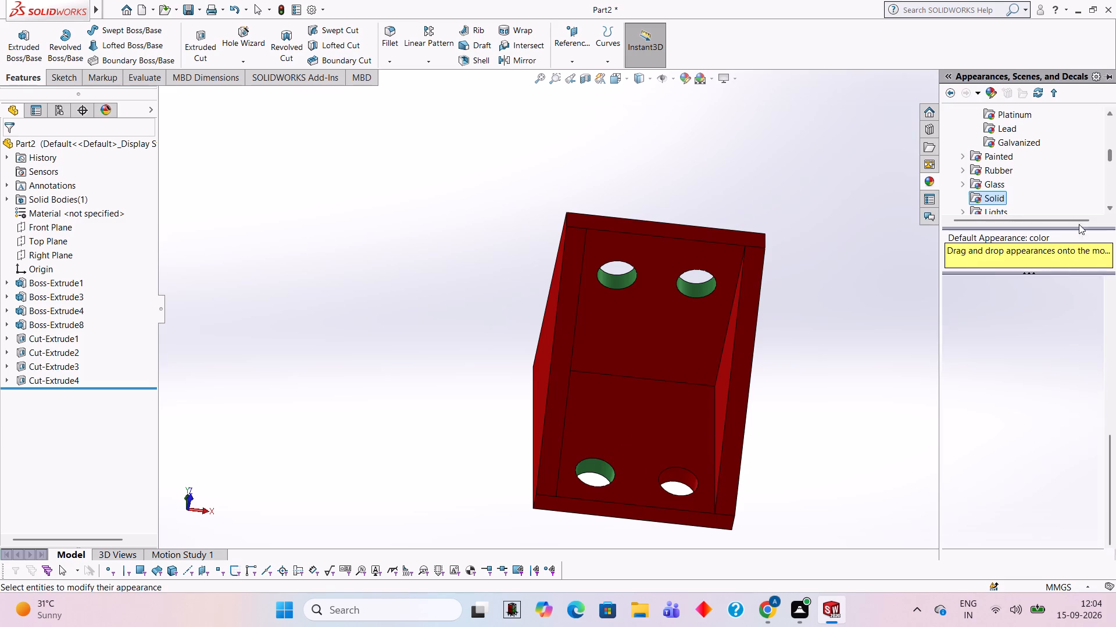
left_click_drag(968, 304, 670, 451)
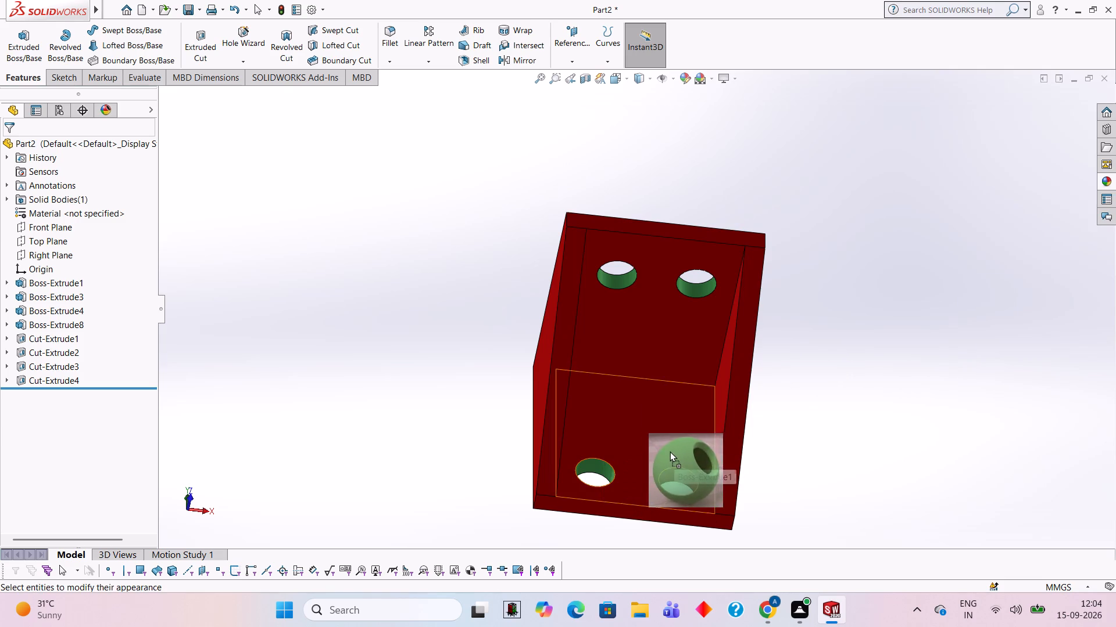
left_click_drag(670, 451, 670, 472)
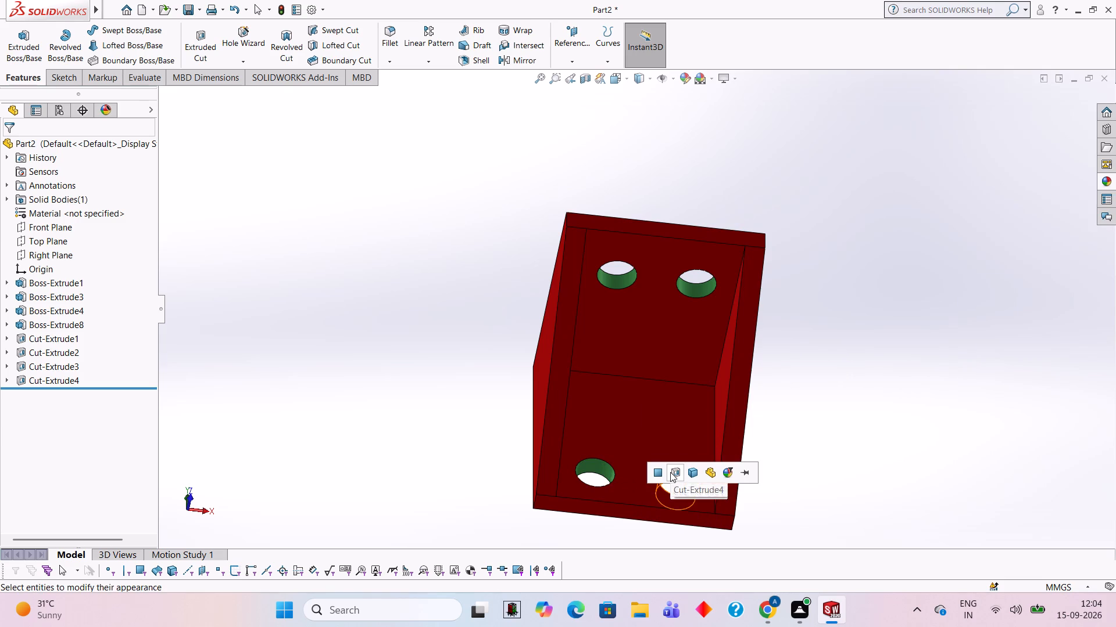
left_click(675, 472)
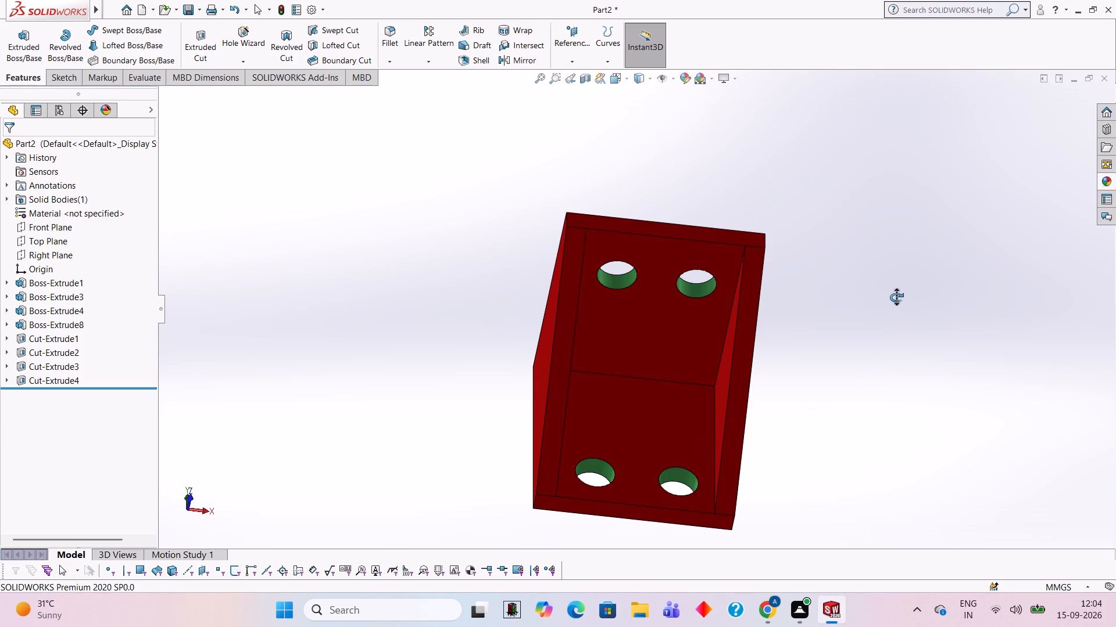
Examine the red bracket and its four green holes from the front, underside and back.
right_click_drag(853, 229, 852, 247)
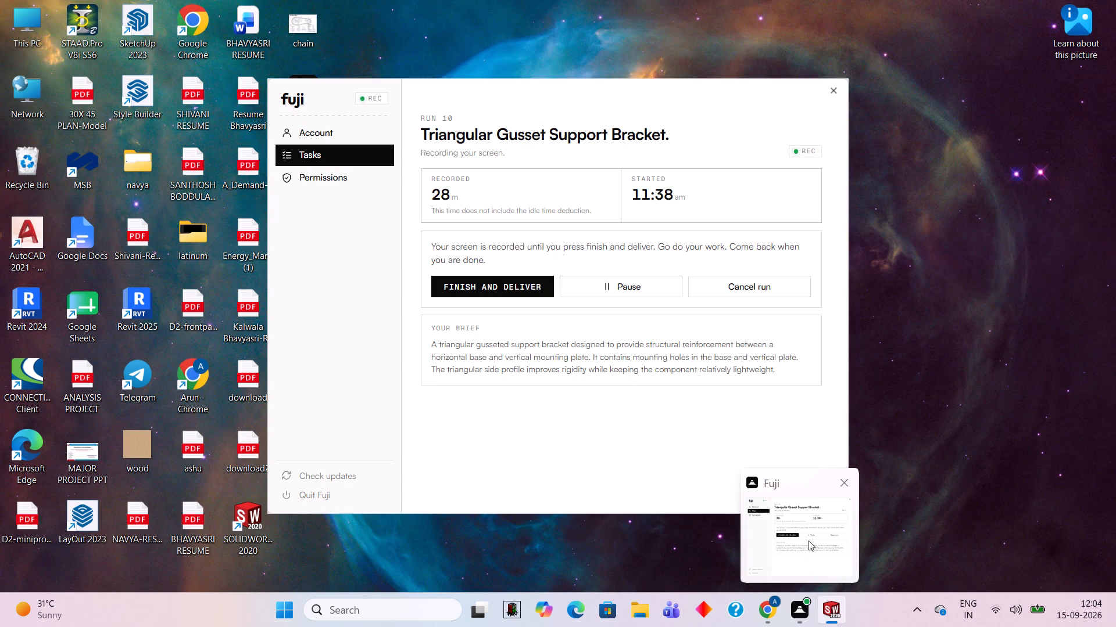
left_click(845, 355)
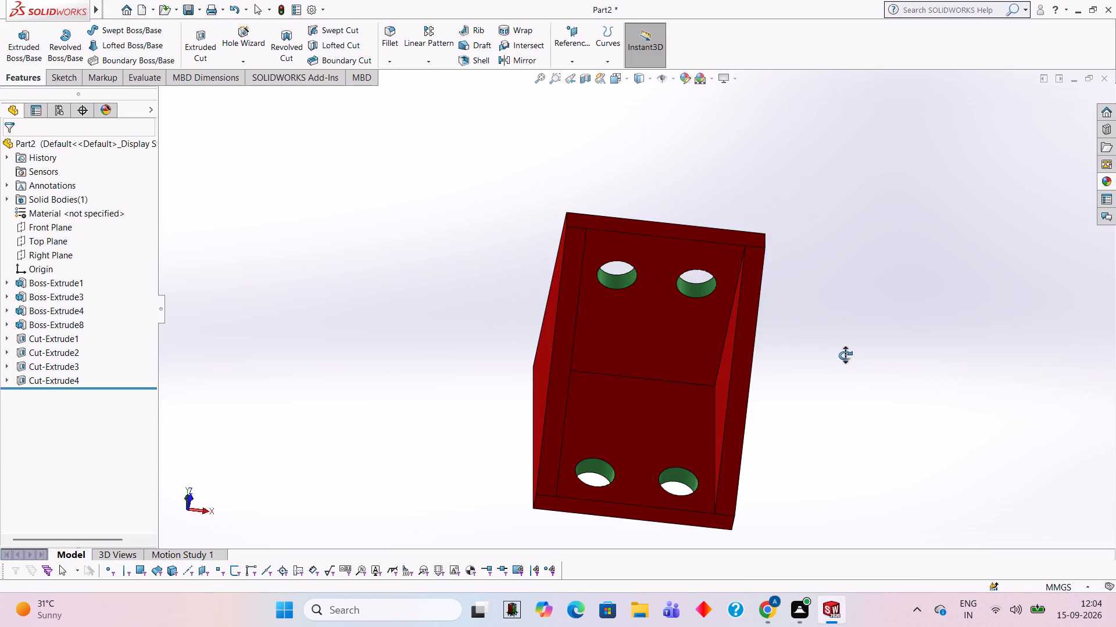
left_click_drag(848, 272, 791, 379)
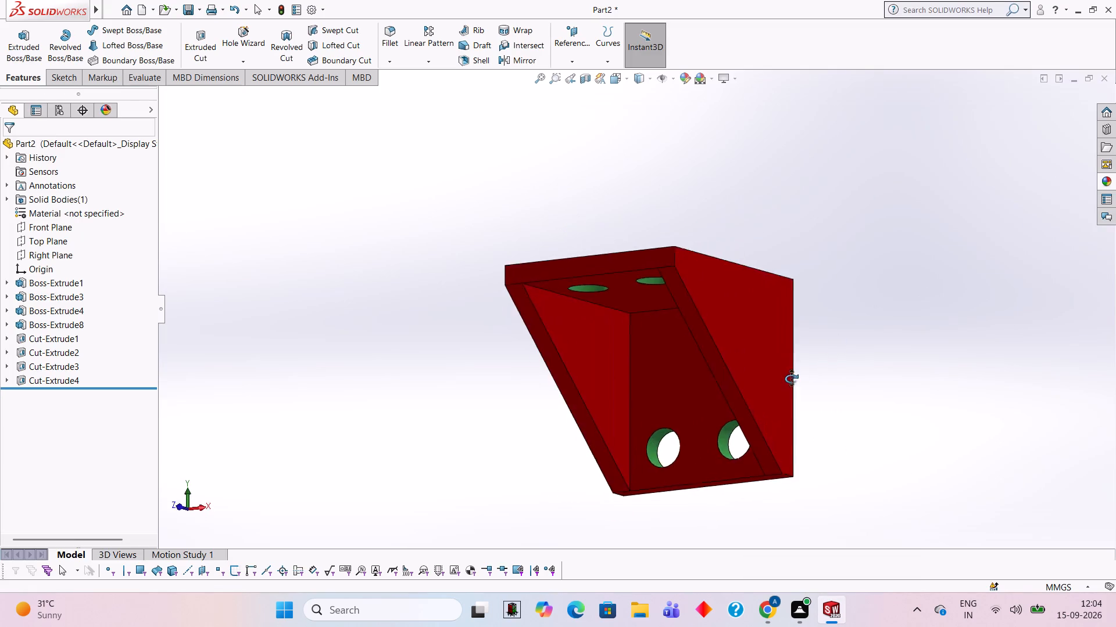
left_click_drag(791, 379, 827, 265)
left_click_drag(486, 385, 516, 255)
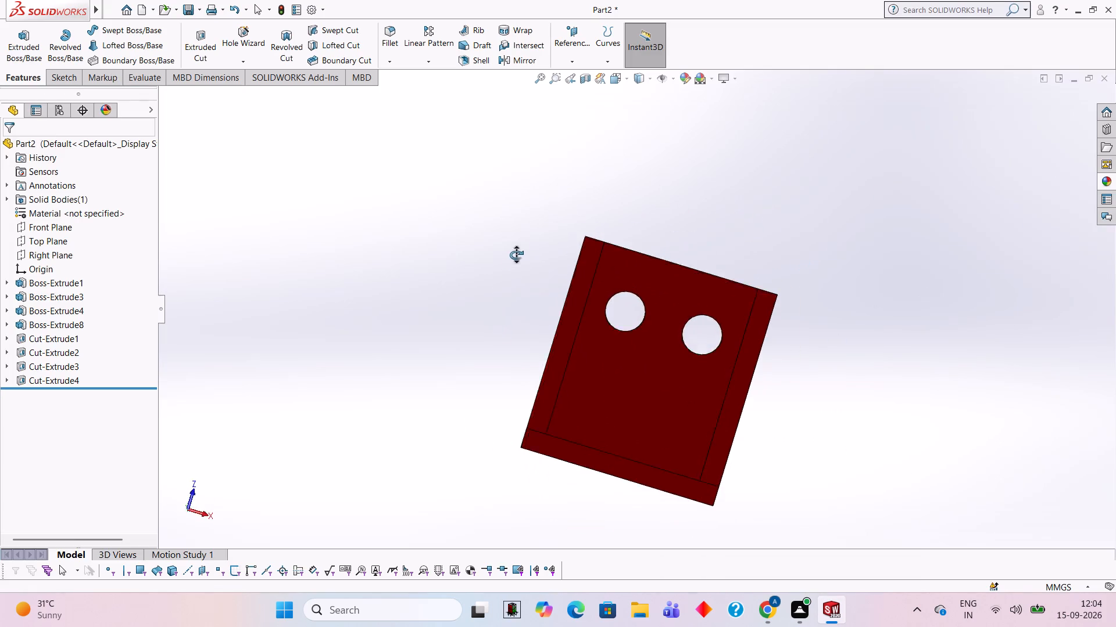
left_click_drag(516, 255, 473, 402)
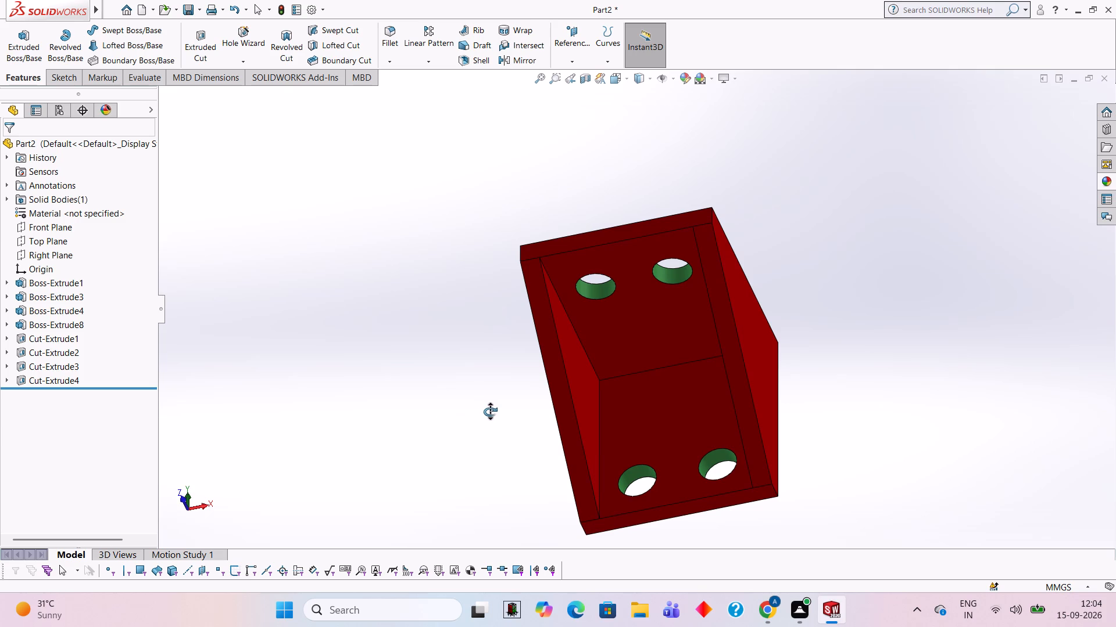
left_click_drag(492, 435, 518, 381)
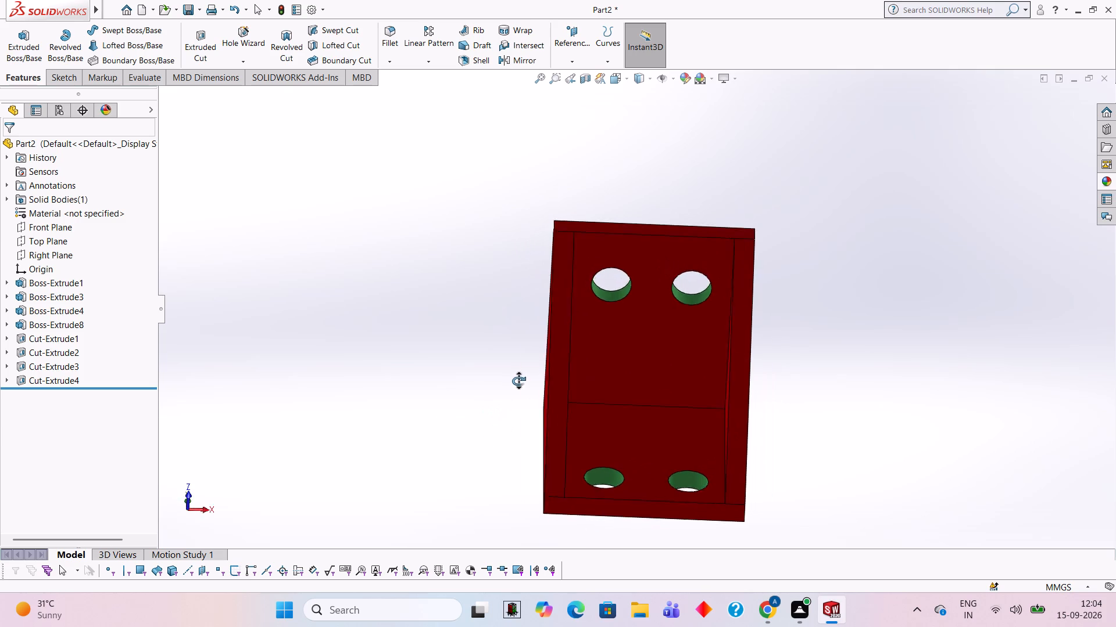
left_click_drag(518, 381, 753, 565)
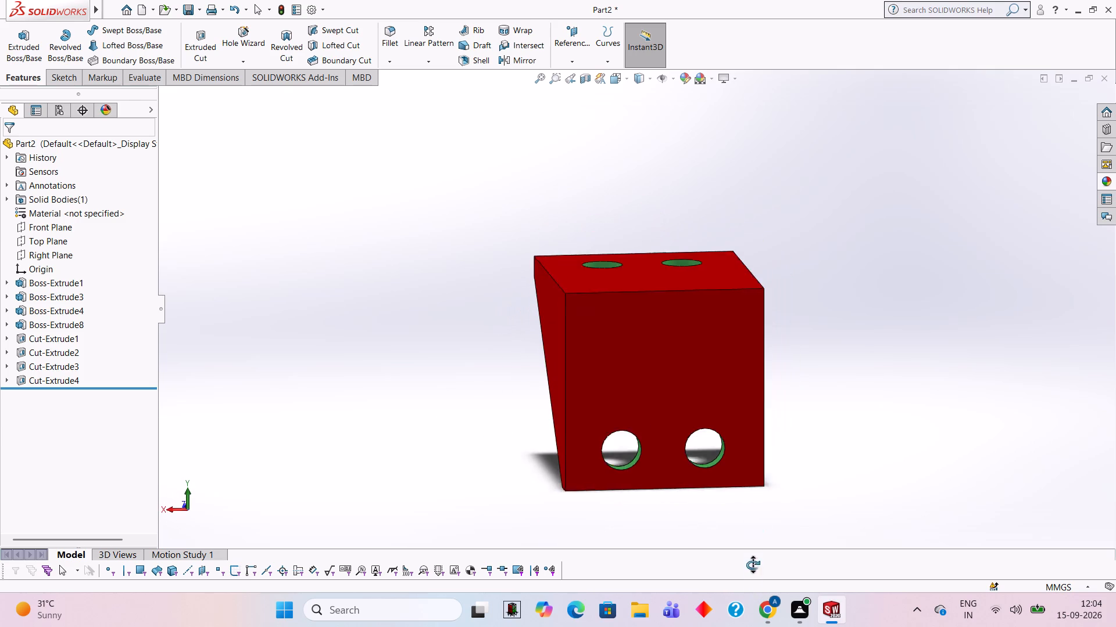
Examine the bracket's outer plate faces and its open inner side, including both triangular webs and the four green holes.
left_click_drag(753, 565, 753, 554)
left_click_drag(802, 325, 809, 534)
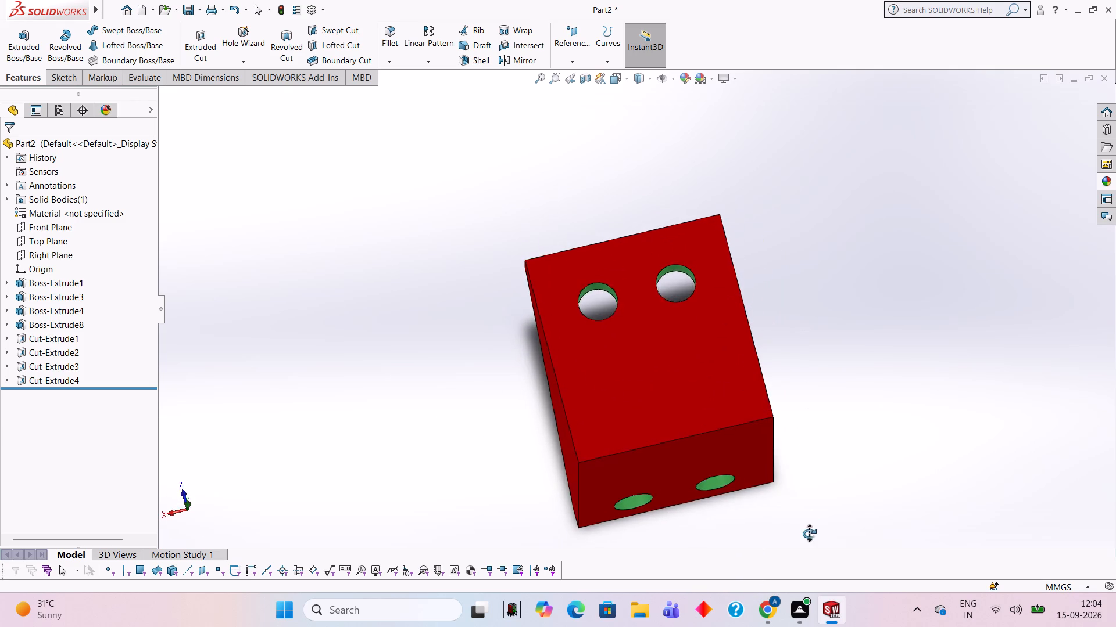
left_click_drag(809, 534, 534, 157)
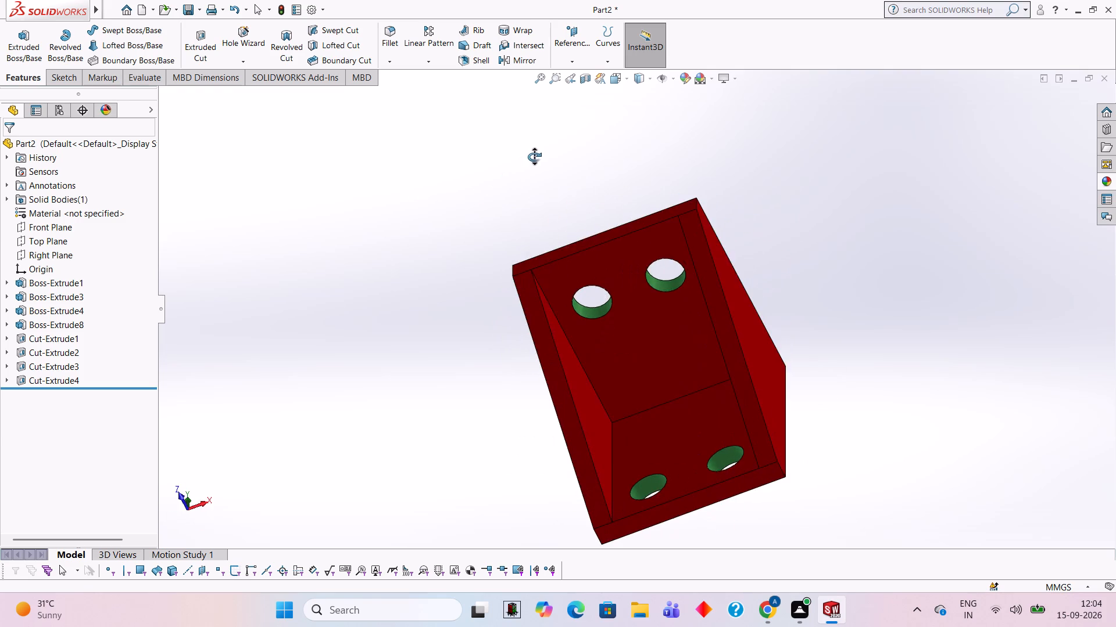
left_click_drag(534, 157, 538, 169)
left_click_drag(488, 296, 494, 202)
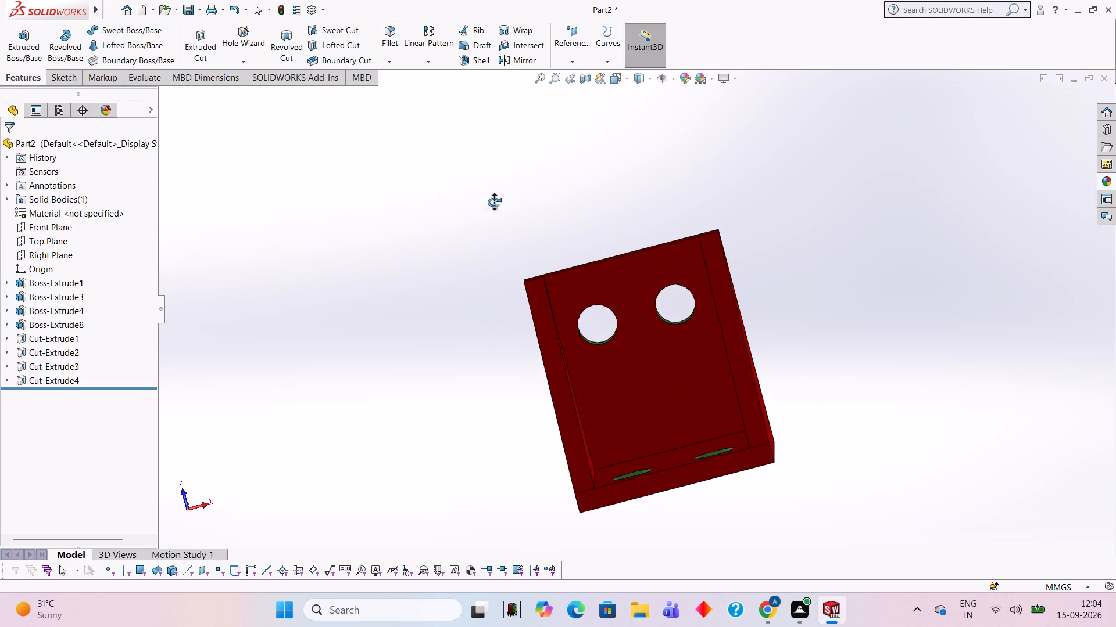
left_click_drag(494, 202, 474, 300)
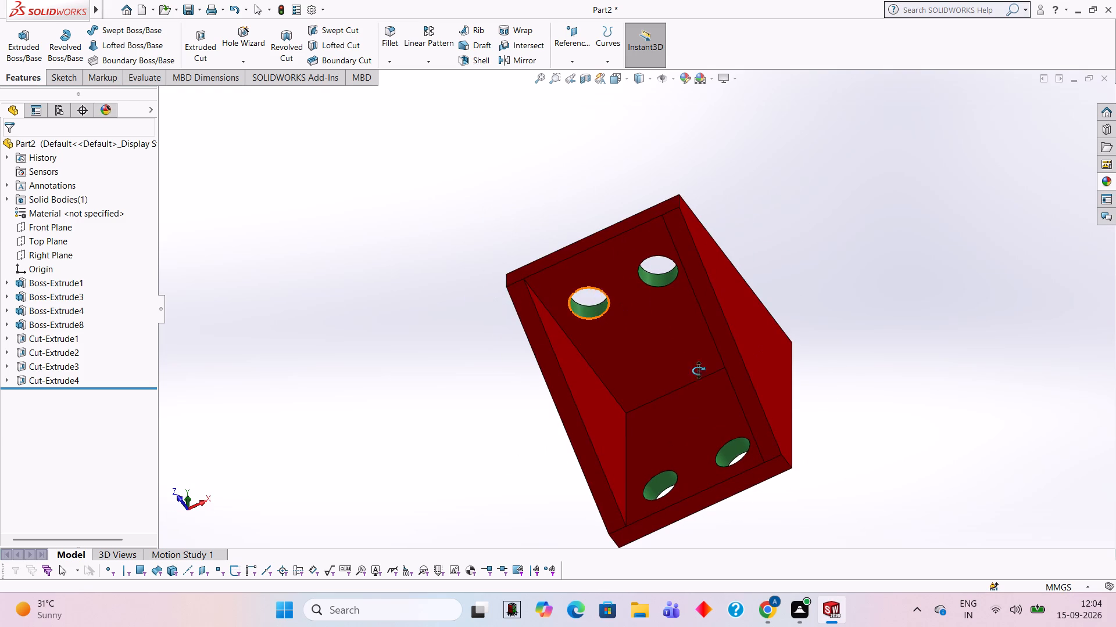
left_click_drag(842, 447, 913, 424)
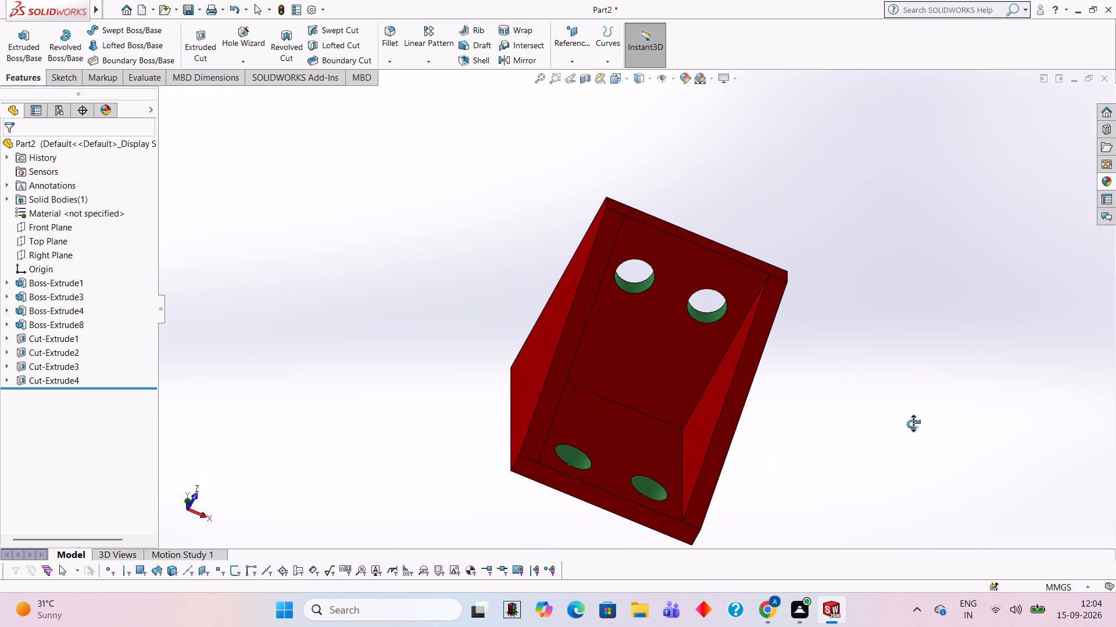
left_click_drag(913, 424, 910, 434)
left_click_drag(604, 191, 598, 198)
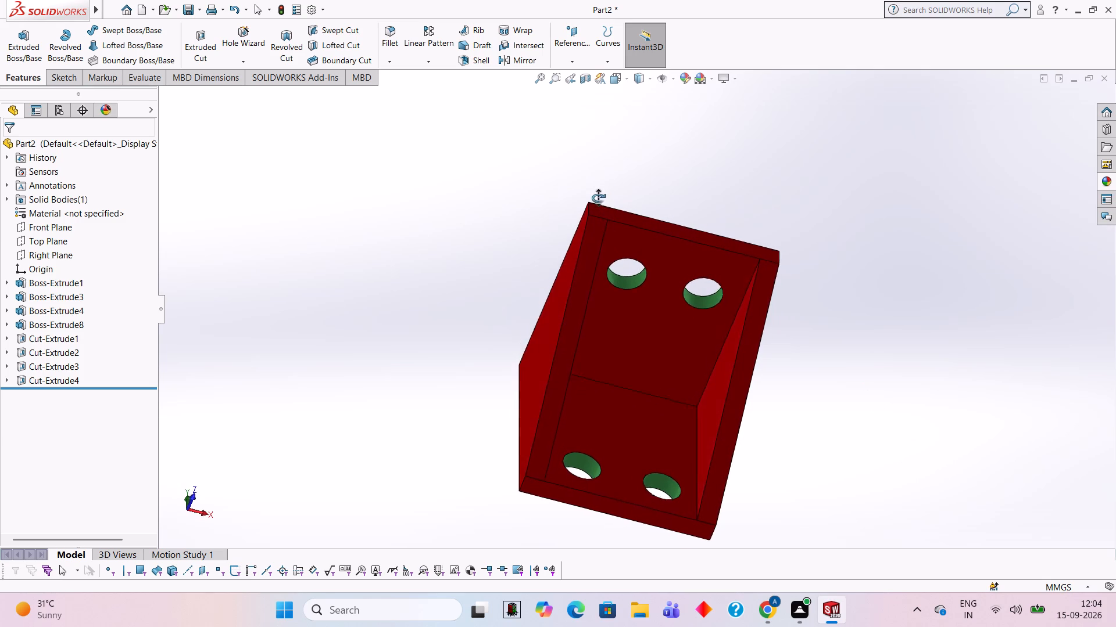
left_click_drag(598, 198, 602, 176)
left_click_drag(518, 278, 507, 284)
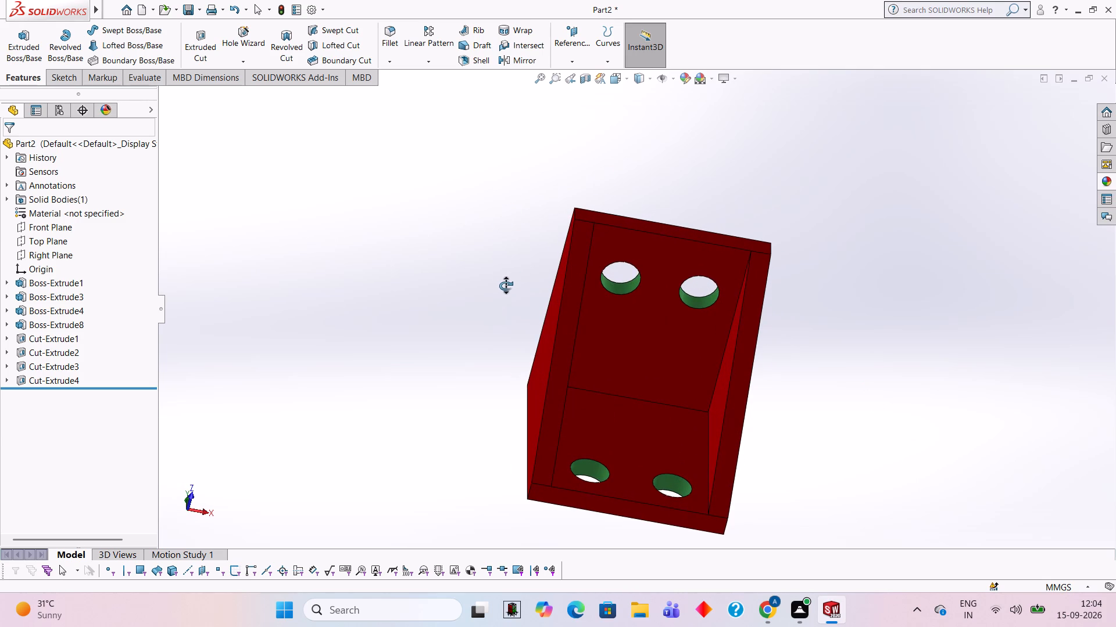
left_click_drag(506, 286, 514, 293)
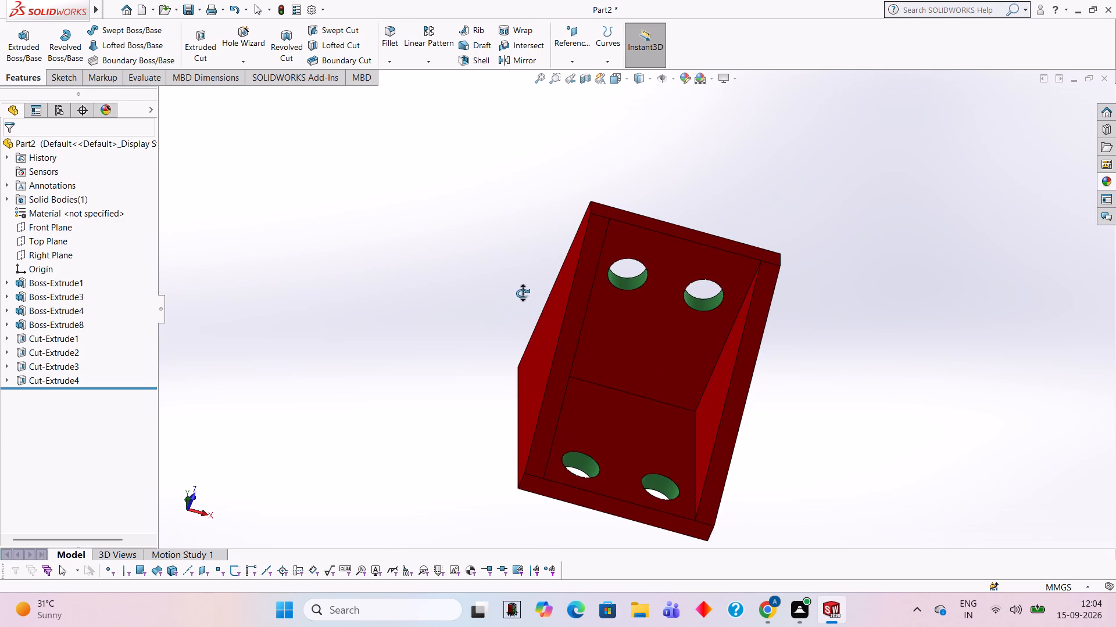
left_click_drag(523, 293, 518, 271)
left_click_drag(525, 257, 524, 240)
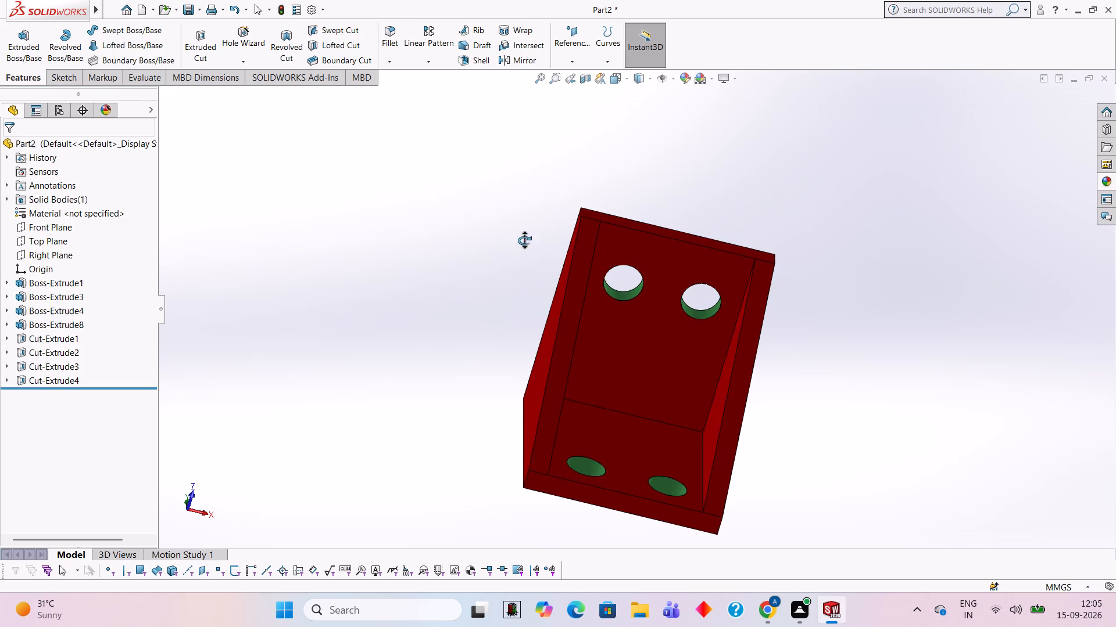
left_click_drag(524, 240, 513, 271)
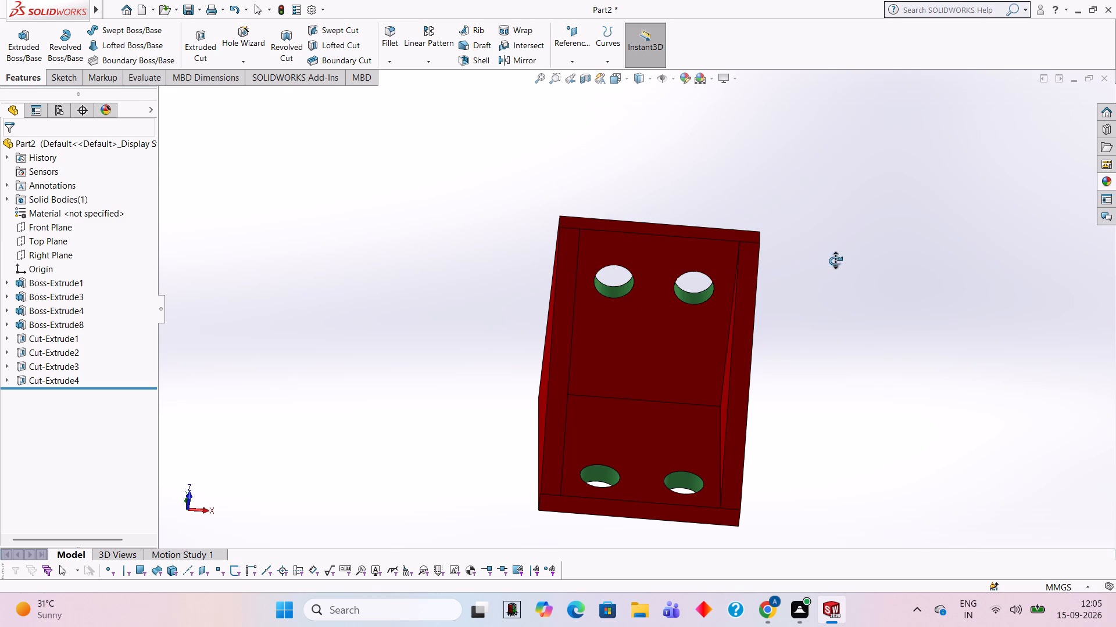
Inspect the bracket's open inner side straight on, from below and obliquely, checking the webs and the green hole walls.
left_click_drag(754, 294, 747, 368)
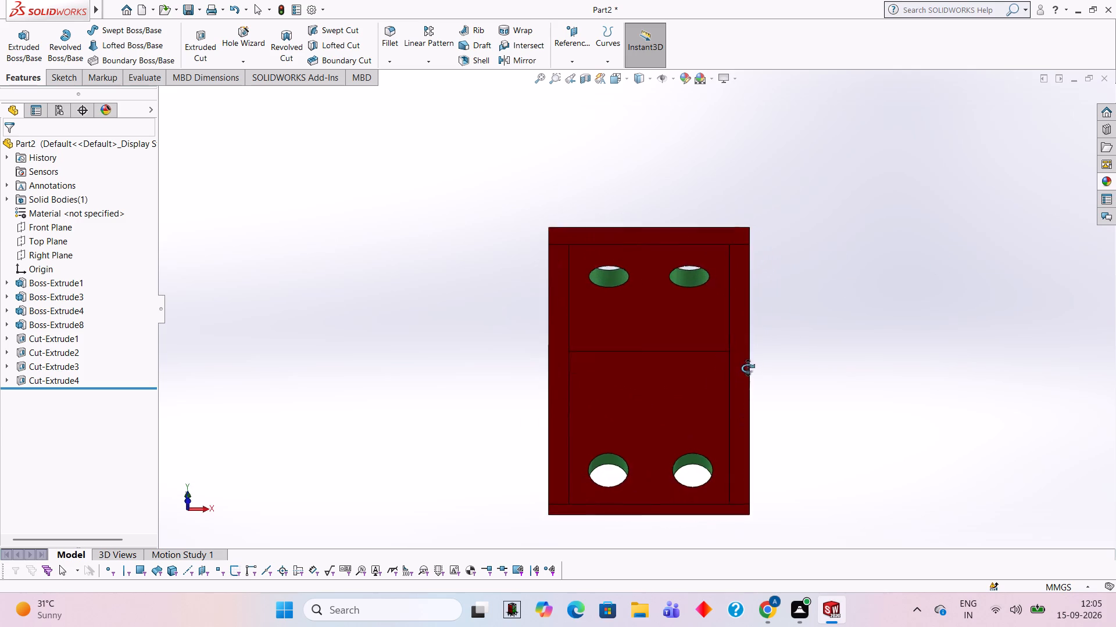
left_click_drag(747, 368, 811, 375)
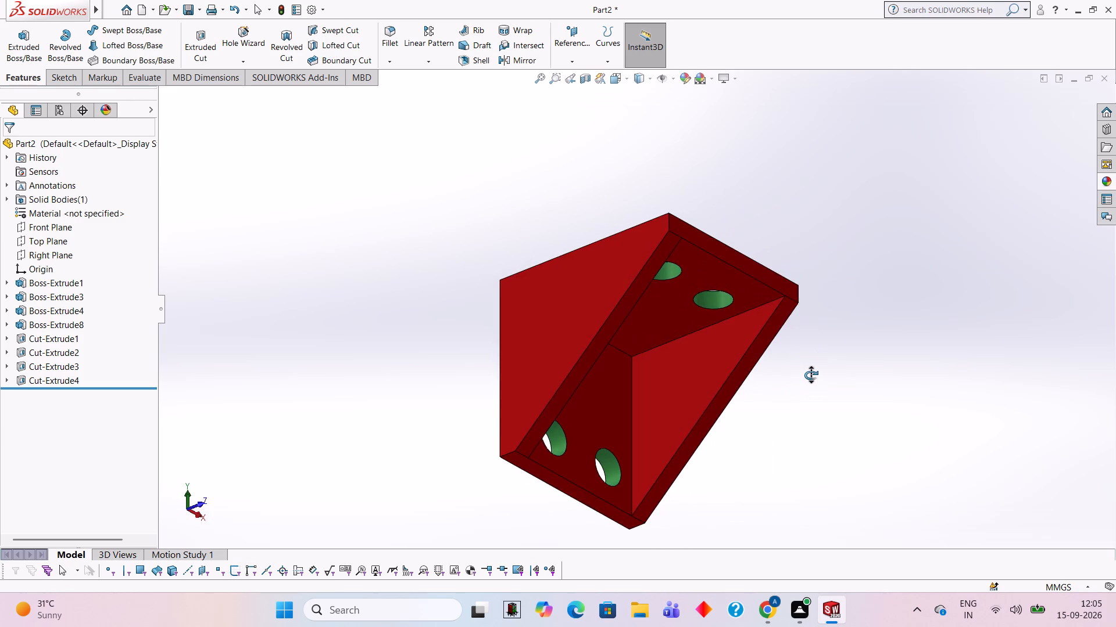
left_click_drag(811, 375, 757, 420)
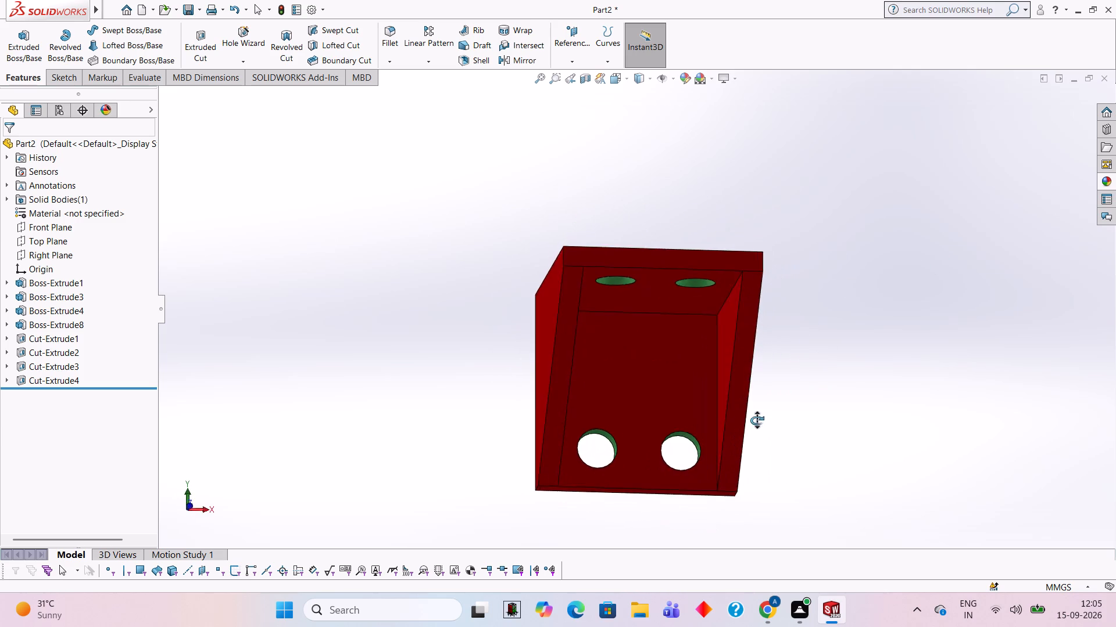
left_click_drag(757, 420, 727, 309)
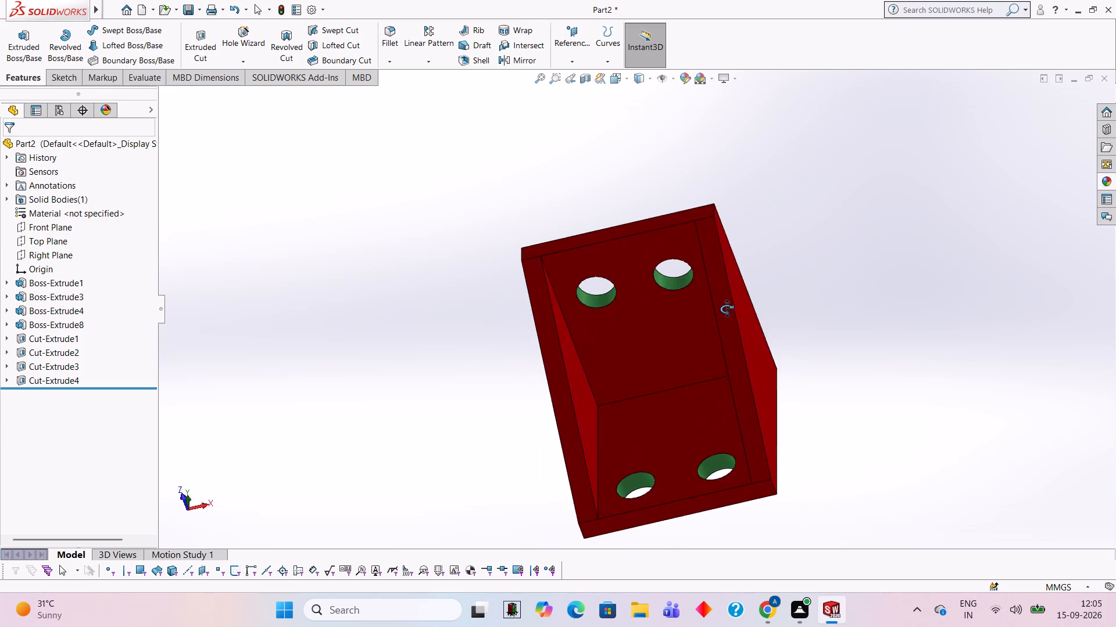
left_click_drag(727, 309, 714, 212)
left_click_drag(585, 208, 771, 212)
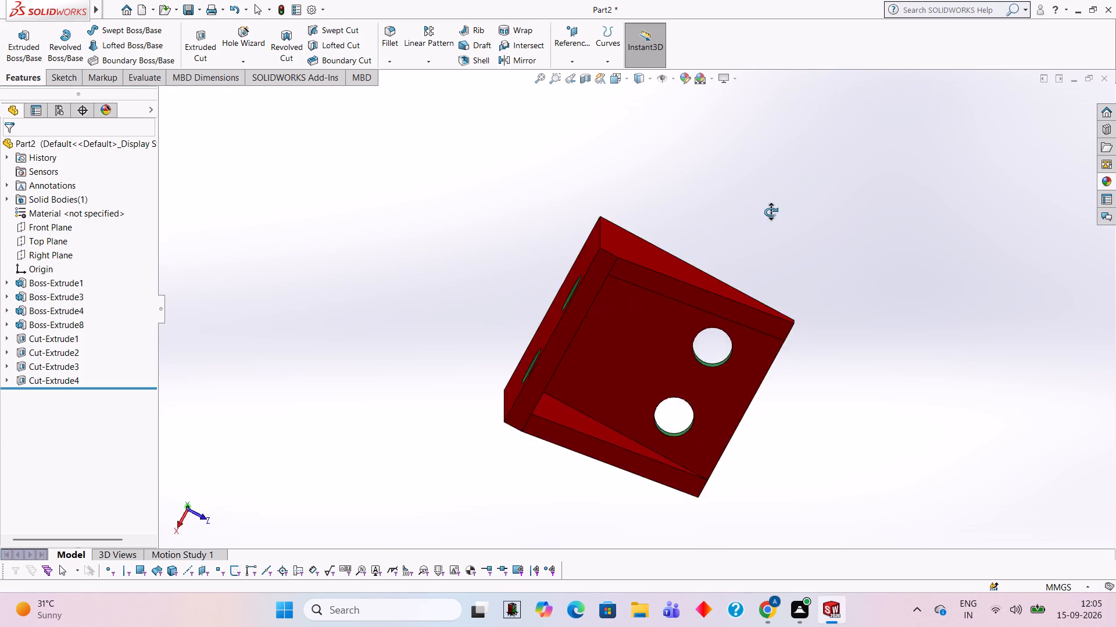
left_click_drag(771, 212, 615, 250)
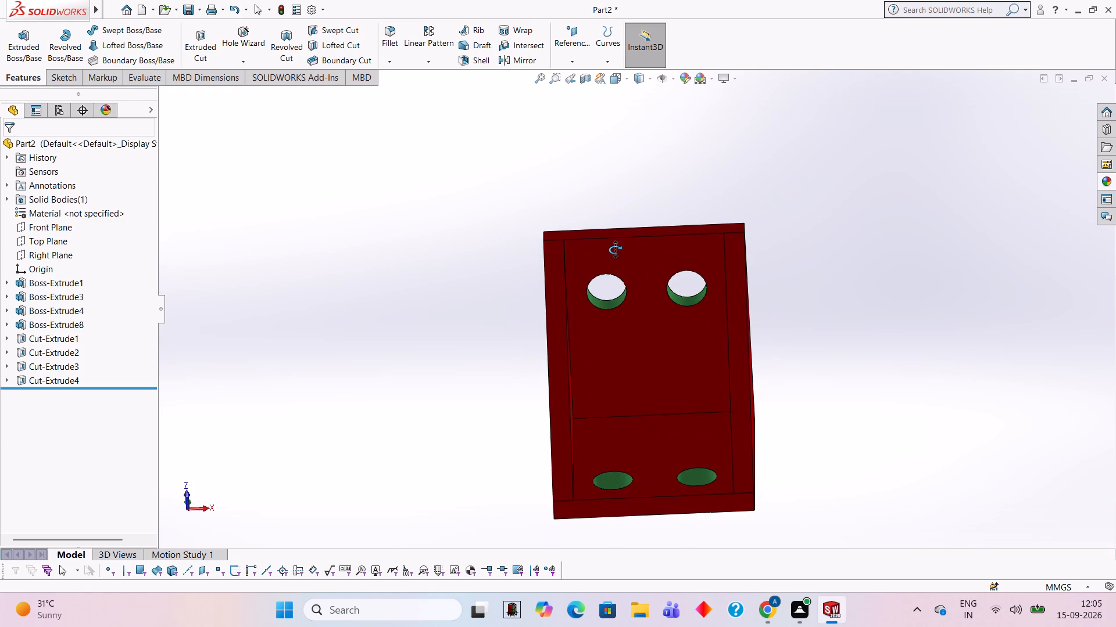
left_click_drag(615, 250, 615, 251)
left_click_drag(521, 239, 535, 214)
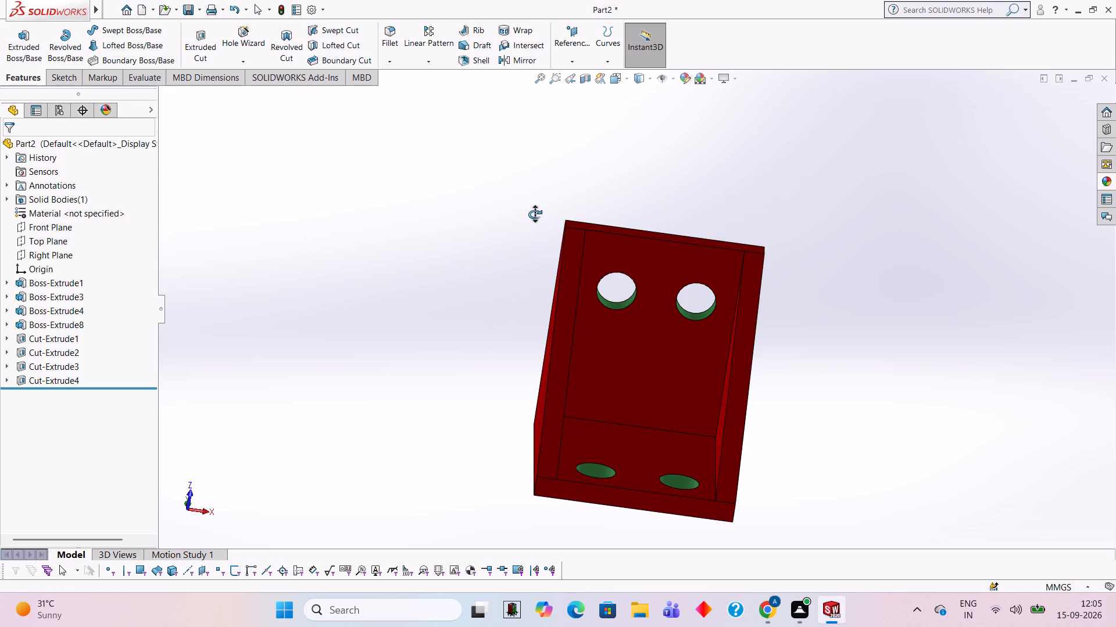
left_click_drag(578, 185, 577, 228)
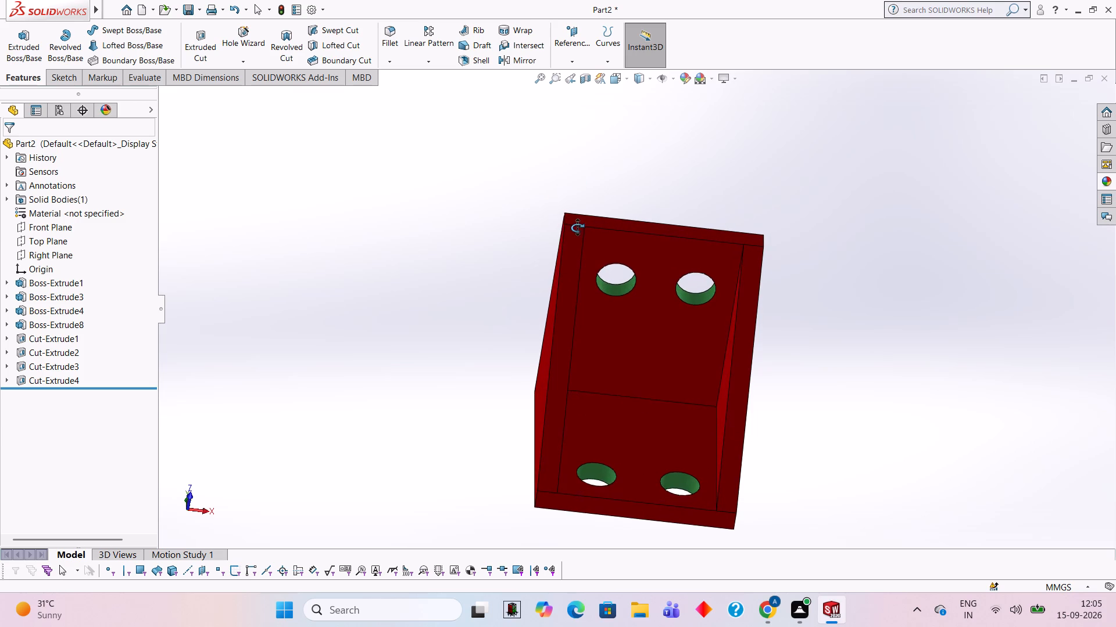
left_click_drag(577, 228, 577, 200)
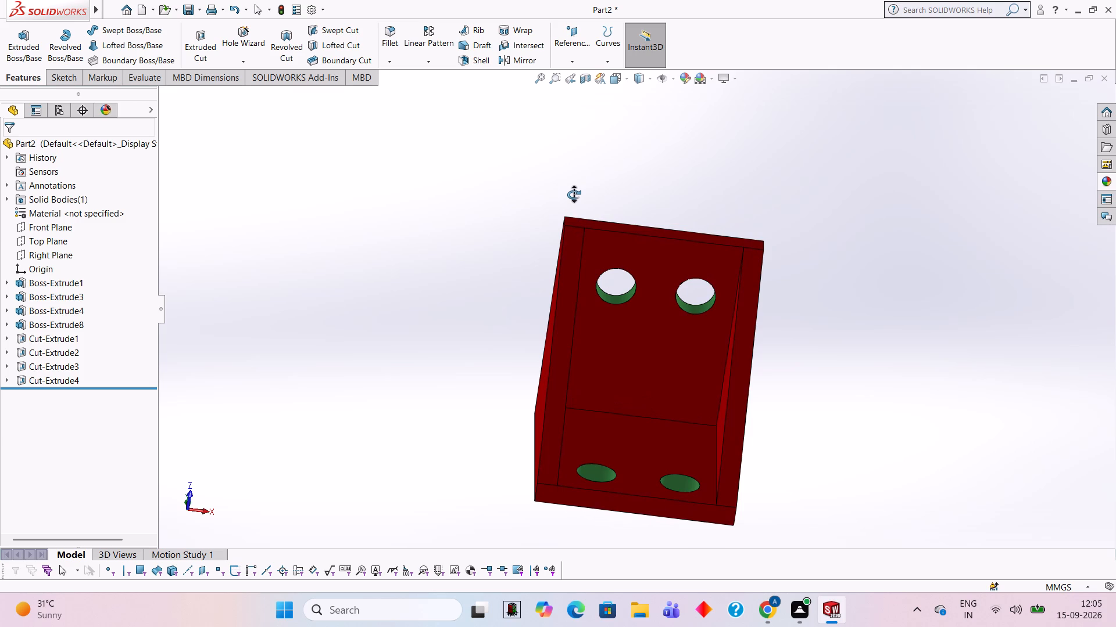
left_click_drag(555, 203, 548, 219)
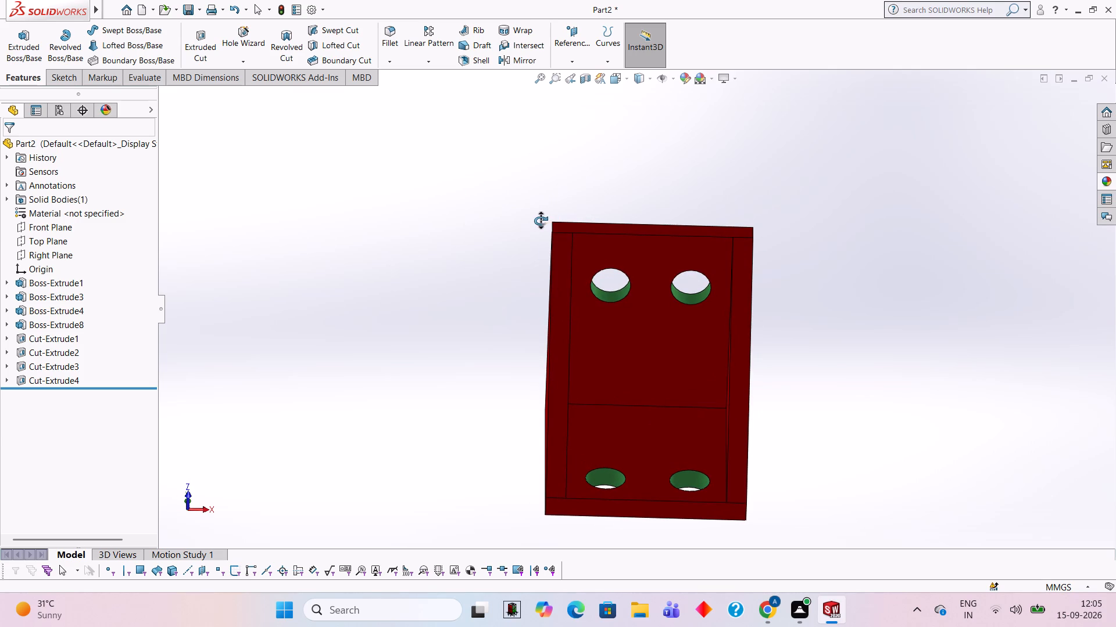
left_click_drag(534, 196, 534, 264)
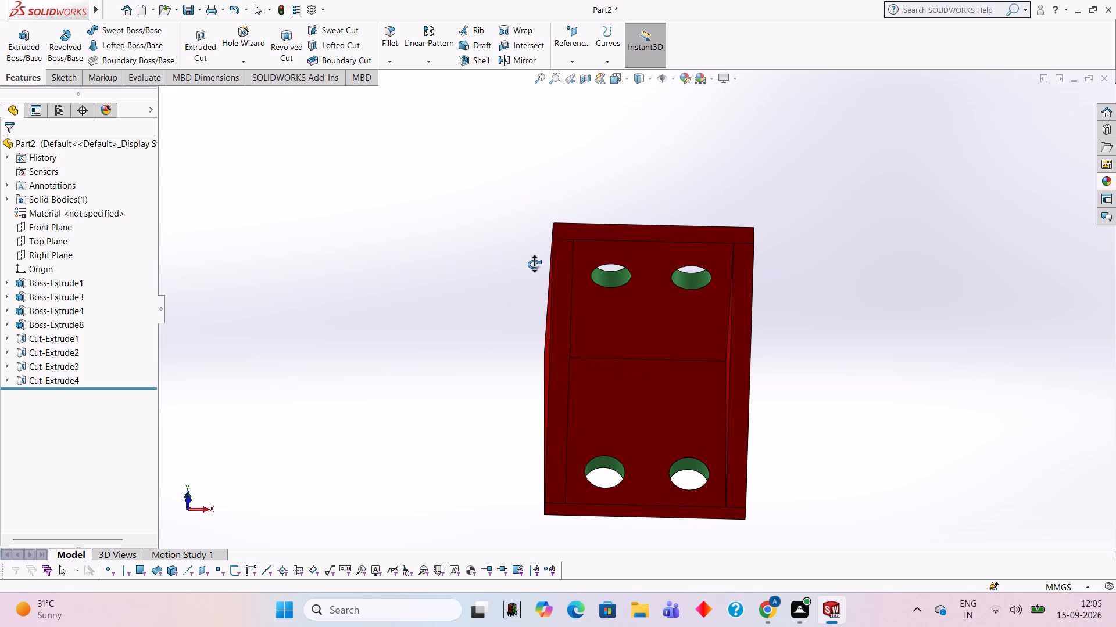
left_click_drag(534, 264, 539, 204)
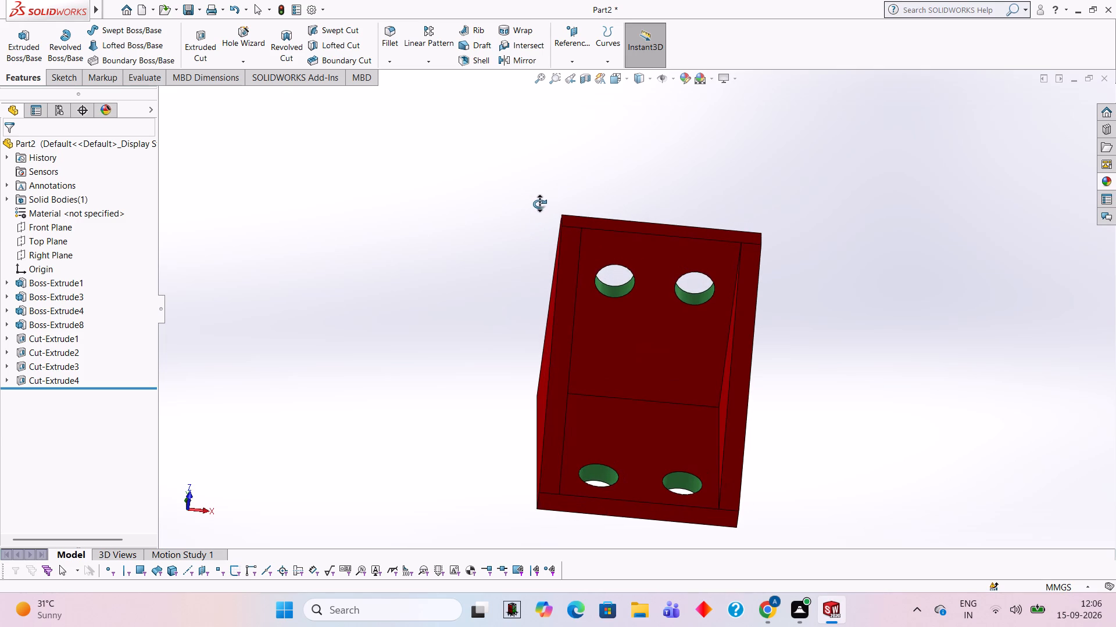
left_click_drag(539, 204, 538, 212)
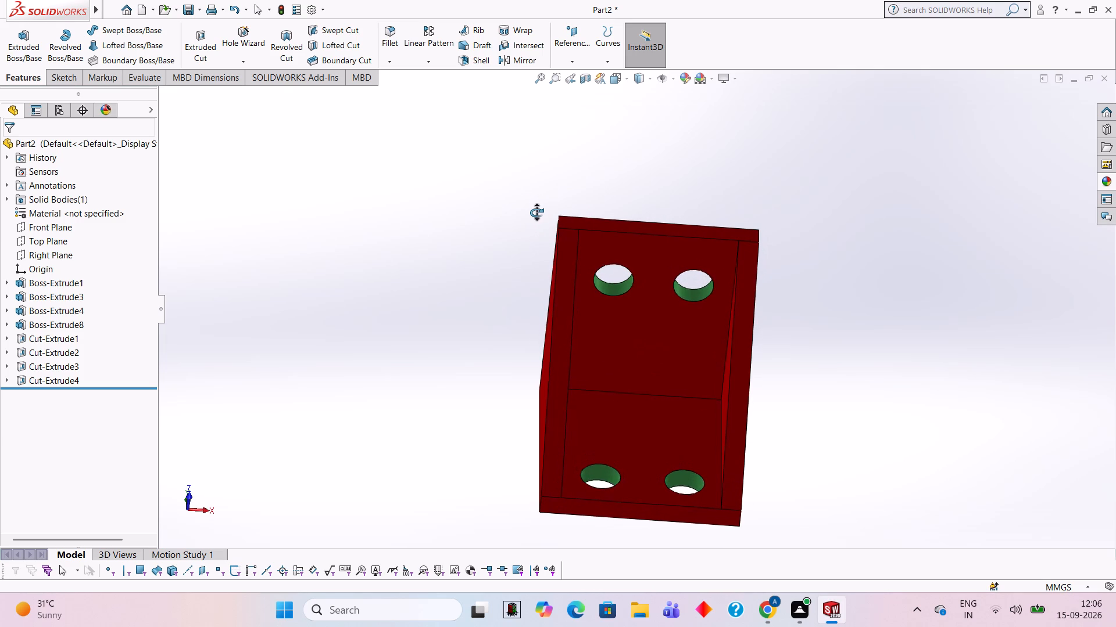
left_click_drag(562, 196, 556, 176)
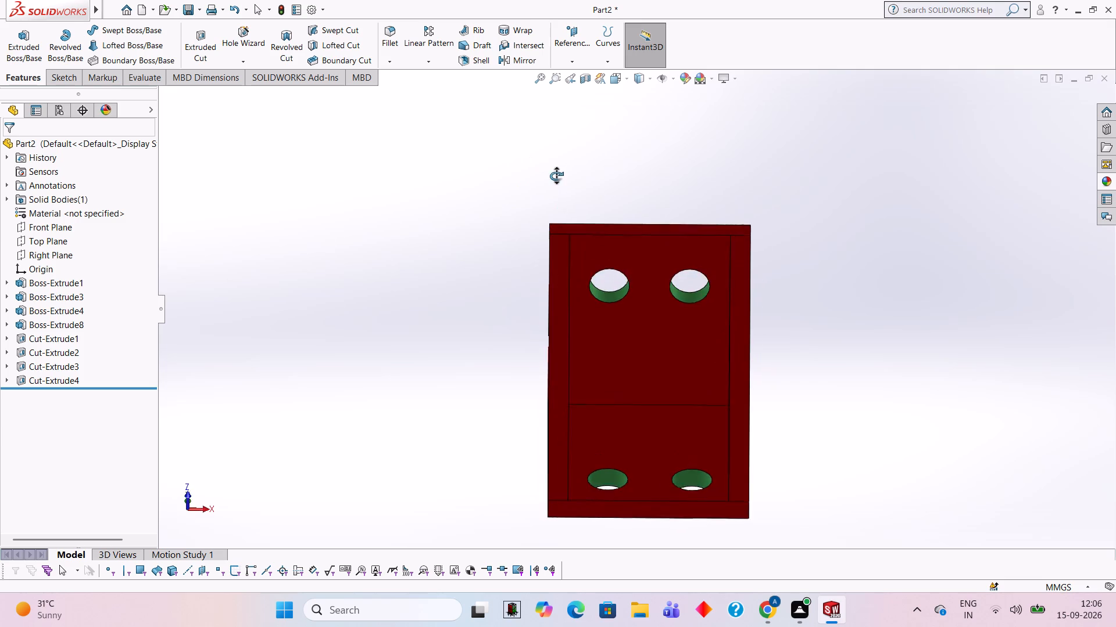
left_click_drag(556, 176, 556, 246)
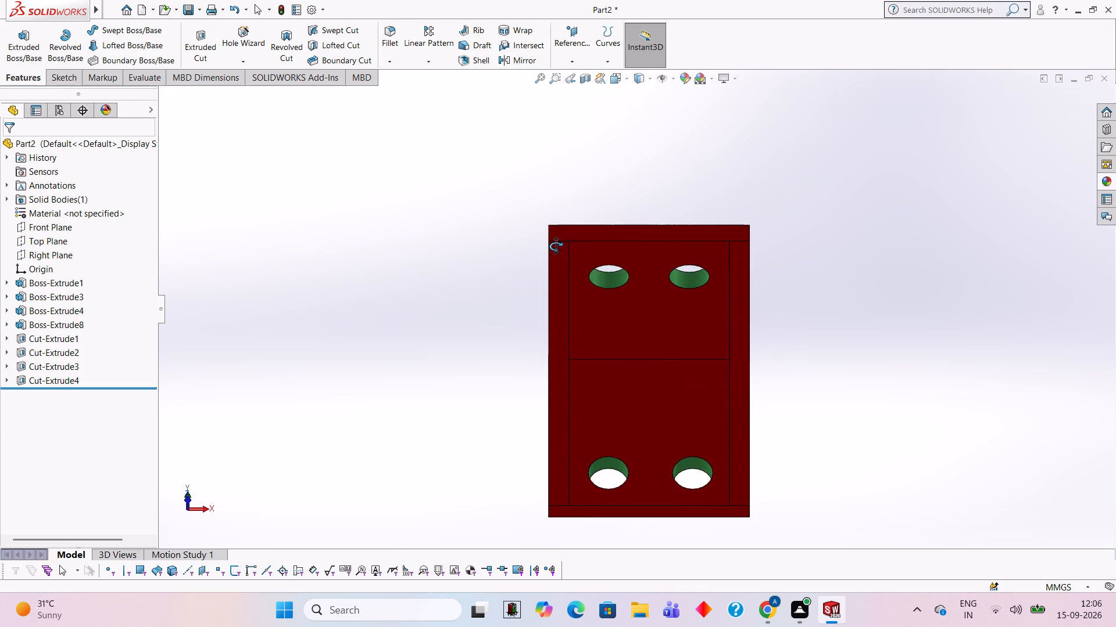
left_click_drag(556, 246, 562, 232)
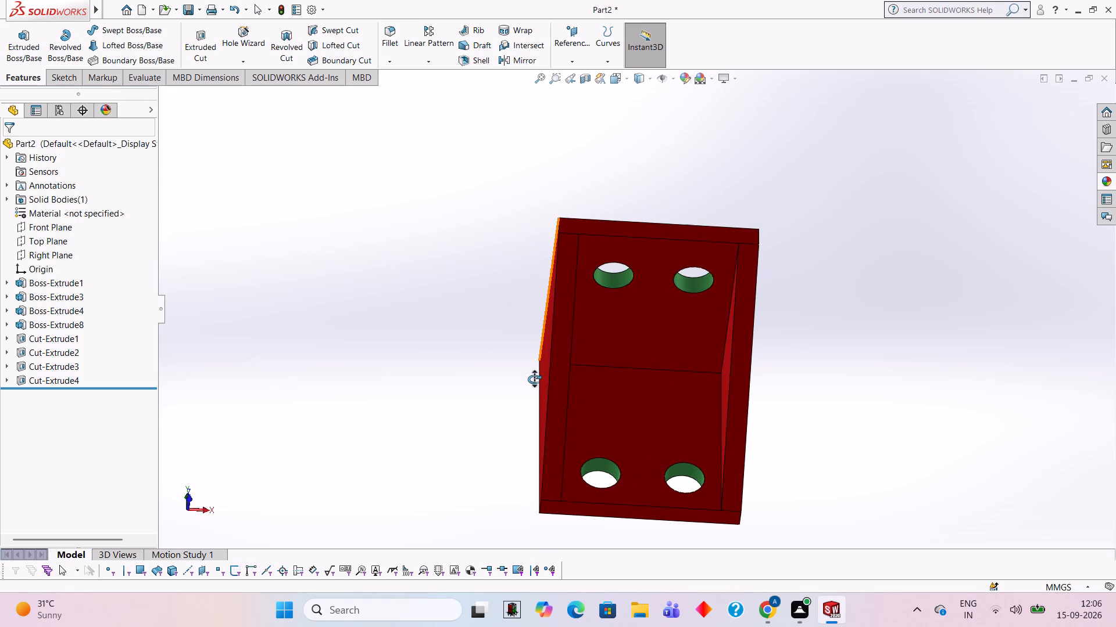
left_click_drag(527, 379, 506, 358)
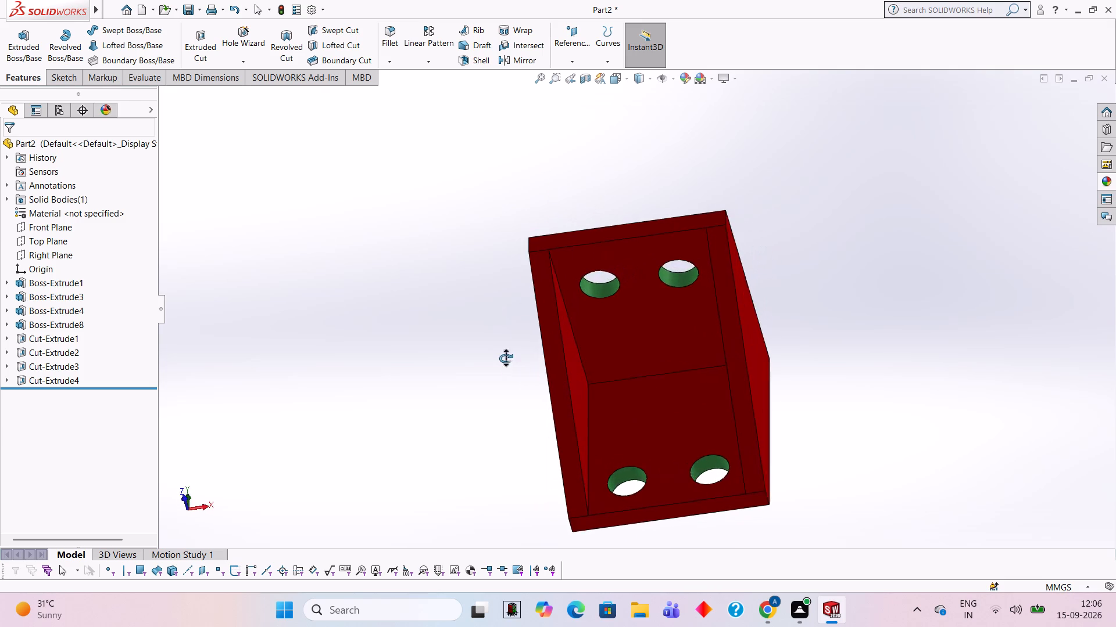
left_click_drag(506, 358, 535, 373)
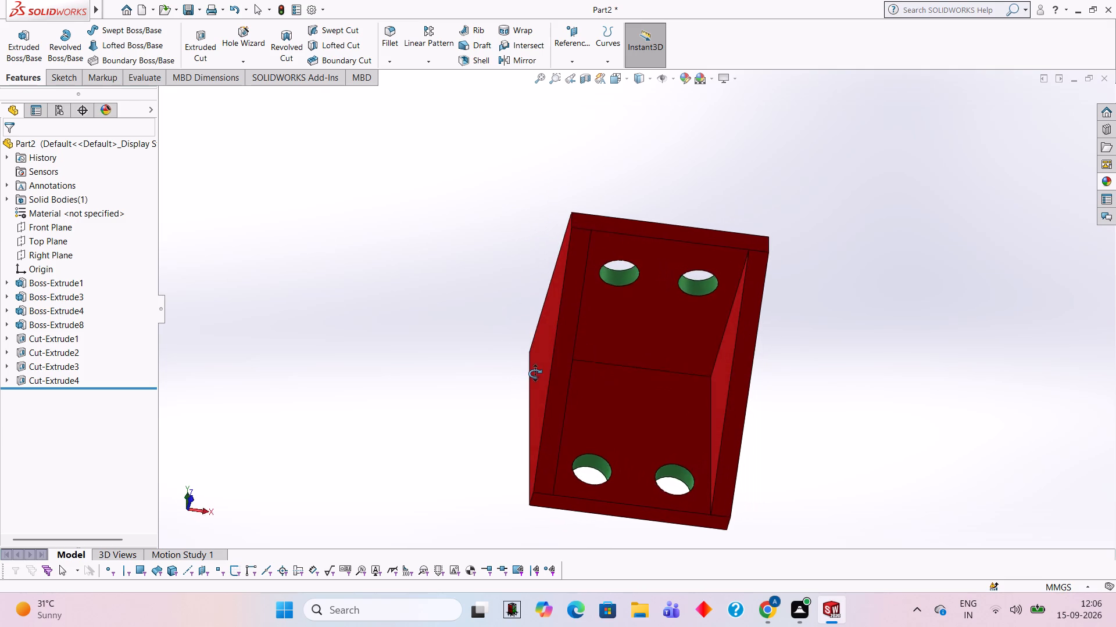
left_click_drag(535, 373, 483, 354)
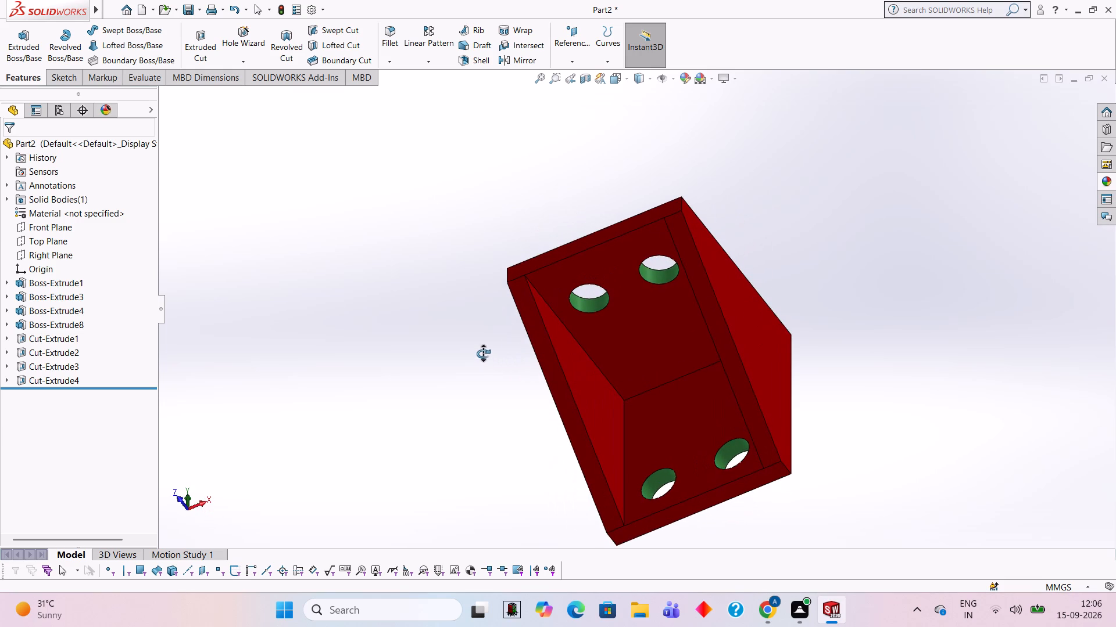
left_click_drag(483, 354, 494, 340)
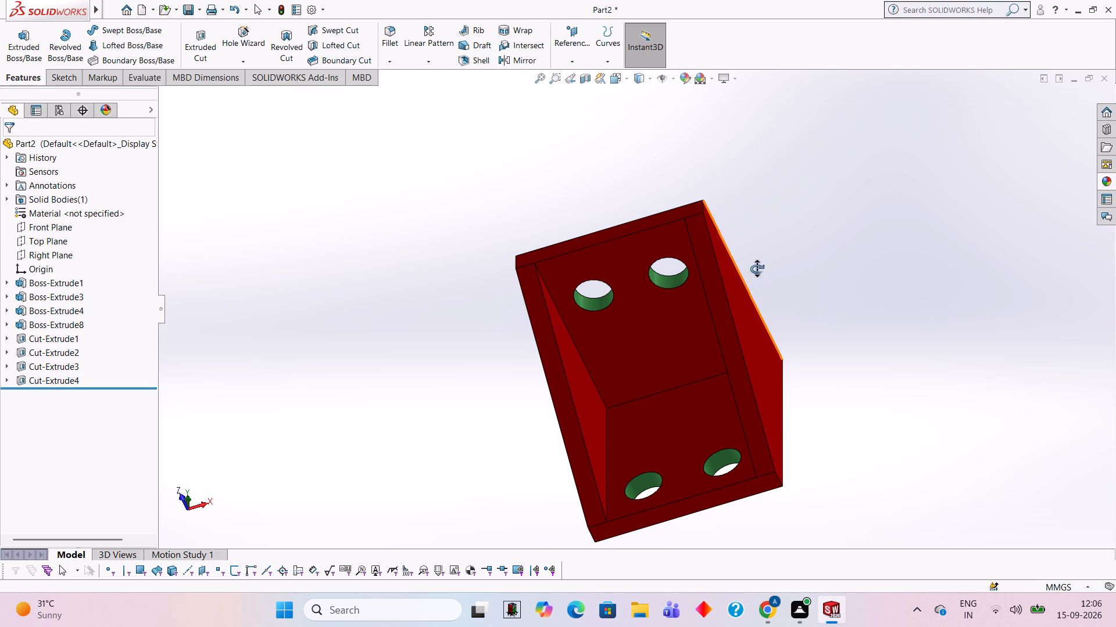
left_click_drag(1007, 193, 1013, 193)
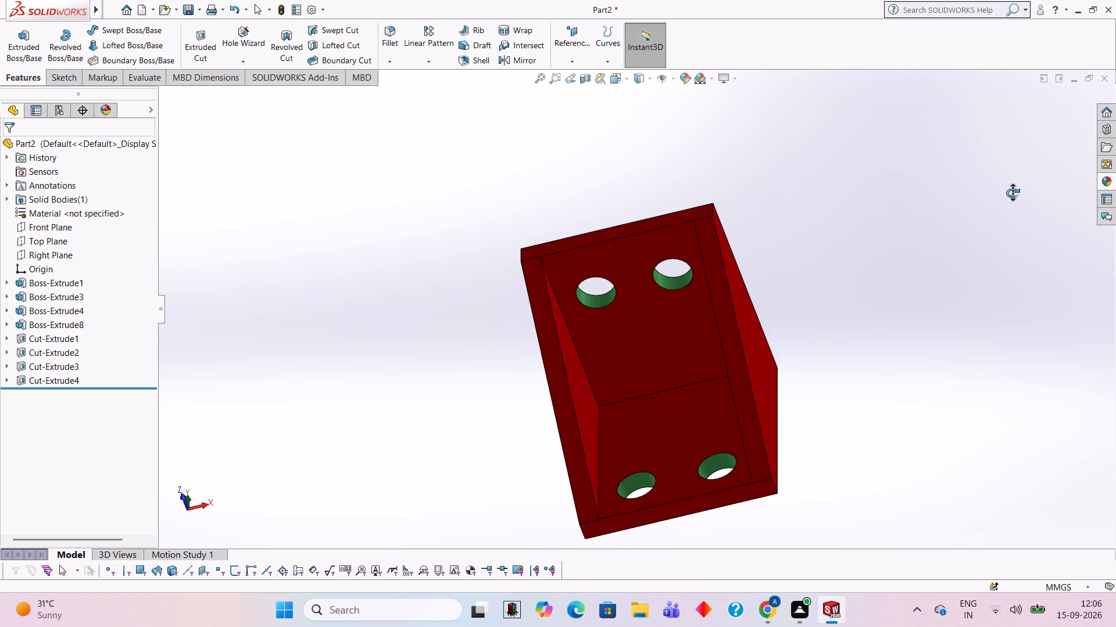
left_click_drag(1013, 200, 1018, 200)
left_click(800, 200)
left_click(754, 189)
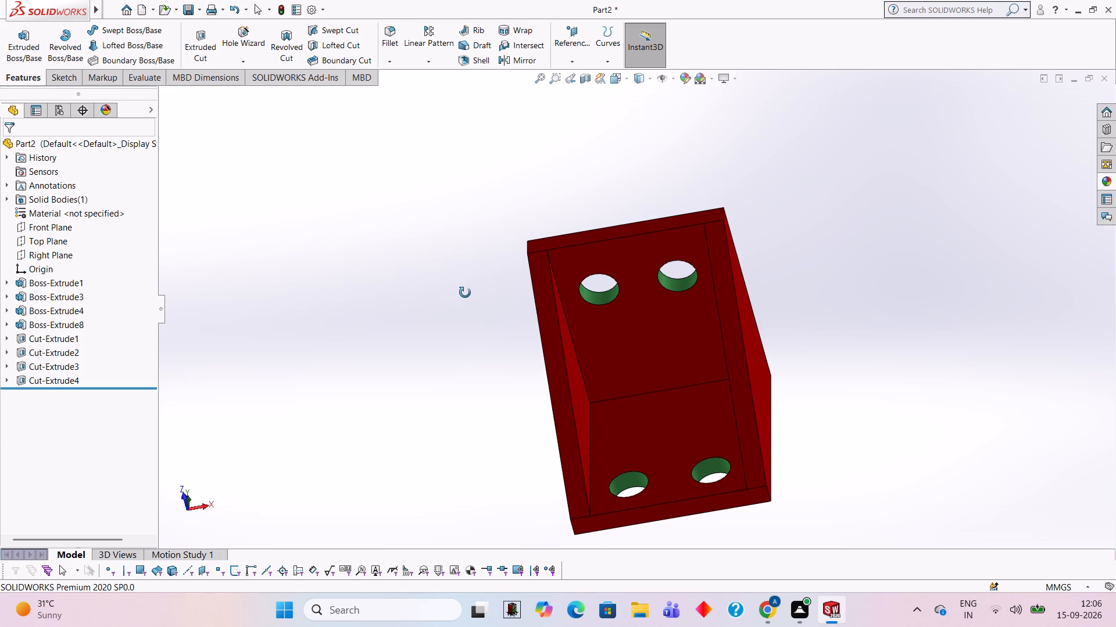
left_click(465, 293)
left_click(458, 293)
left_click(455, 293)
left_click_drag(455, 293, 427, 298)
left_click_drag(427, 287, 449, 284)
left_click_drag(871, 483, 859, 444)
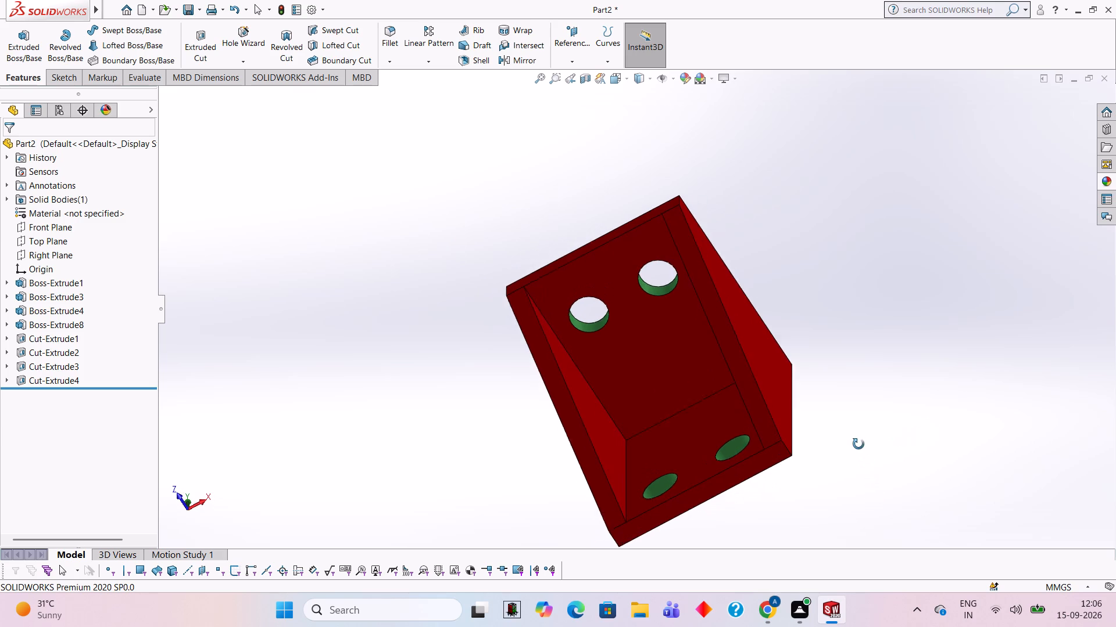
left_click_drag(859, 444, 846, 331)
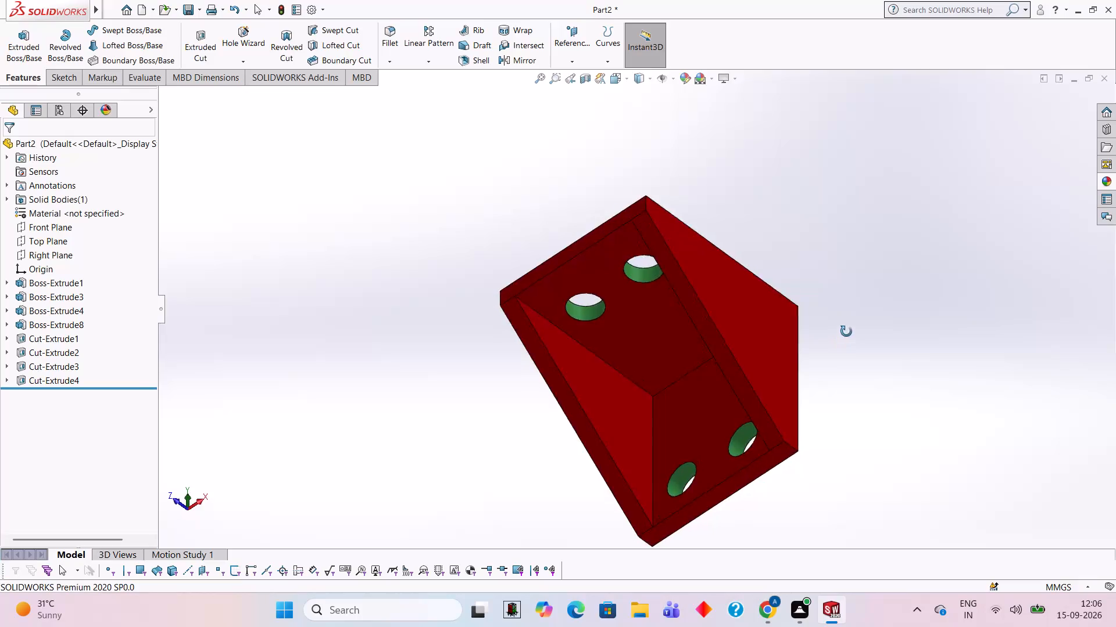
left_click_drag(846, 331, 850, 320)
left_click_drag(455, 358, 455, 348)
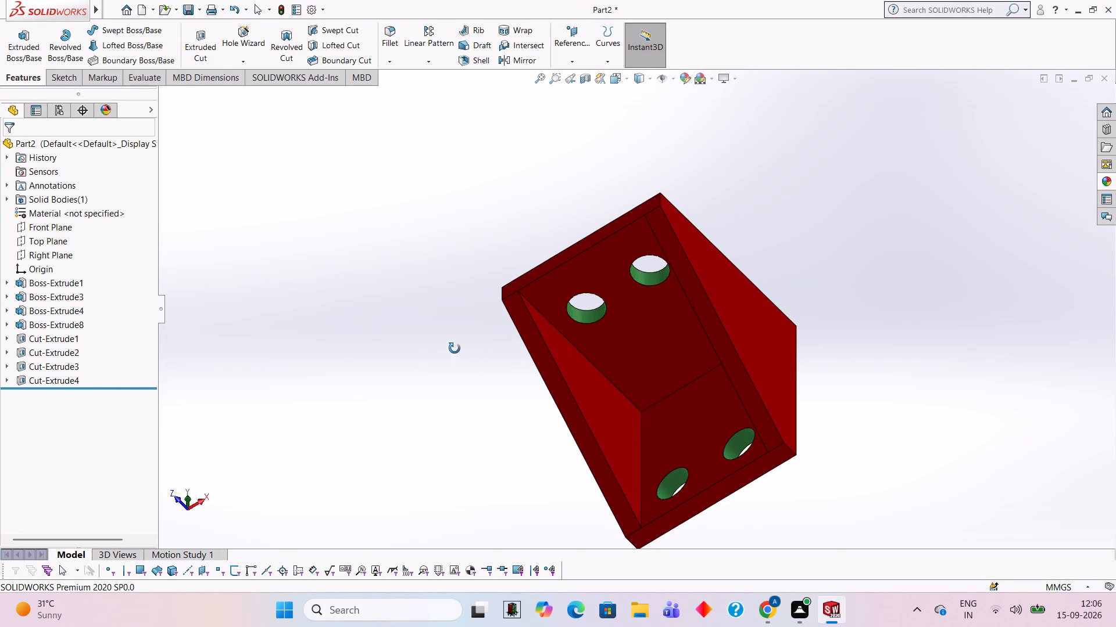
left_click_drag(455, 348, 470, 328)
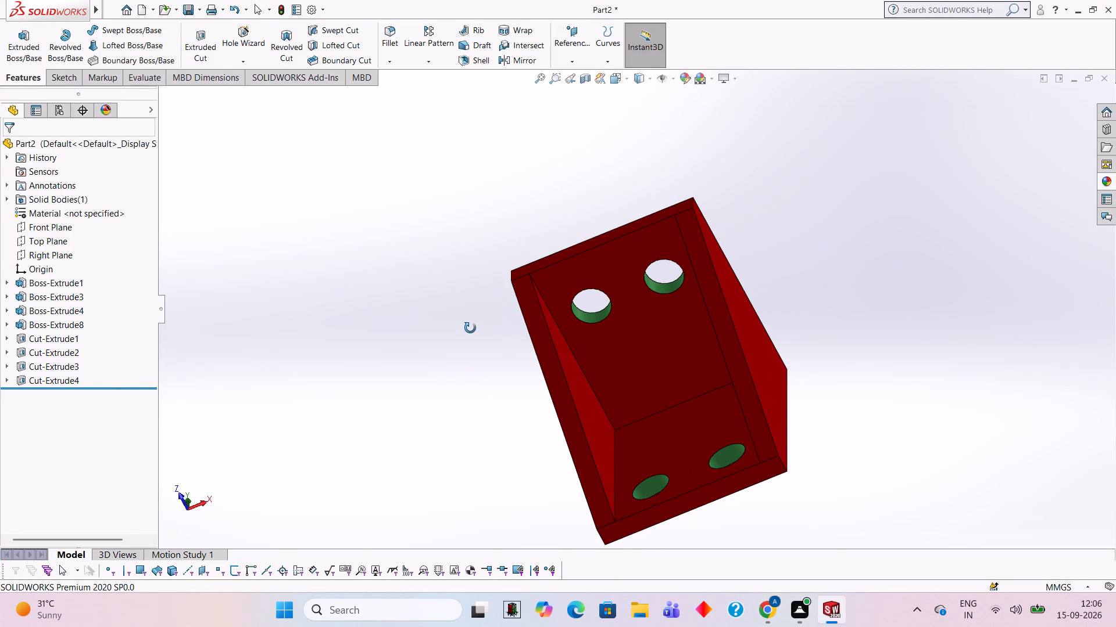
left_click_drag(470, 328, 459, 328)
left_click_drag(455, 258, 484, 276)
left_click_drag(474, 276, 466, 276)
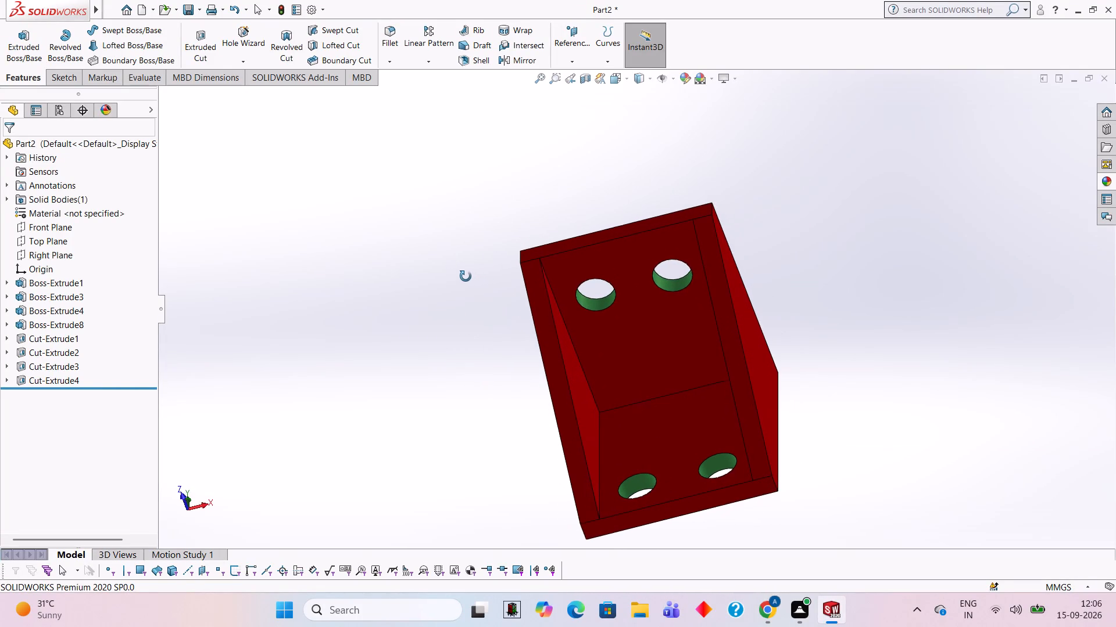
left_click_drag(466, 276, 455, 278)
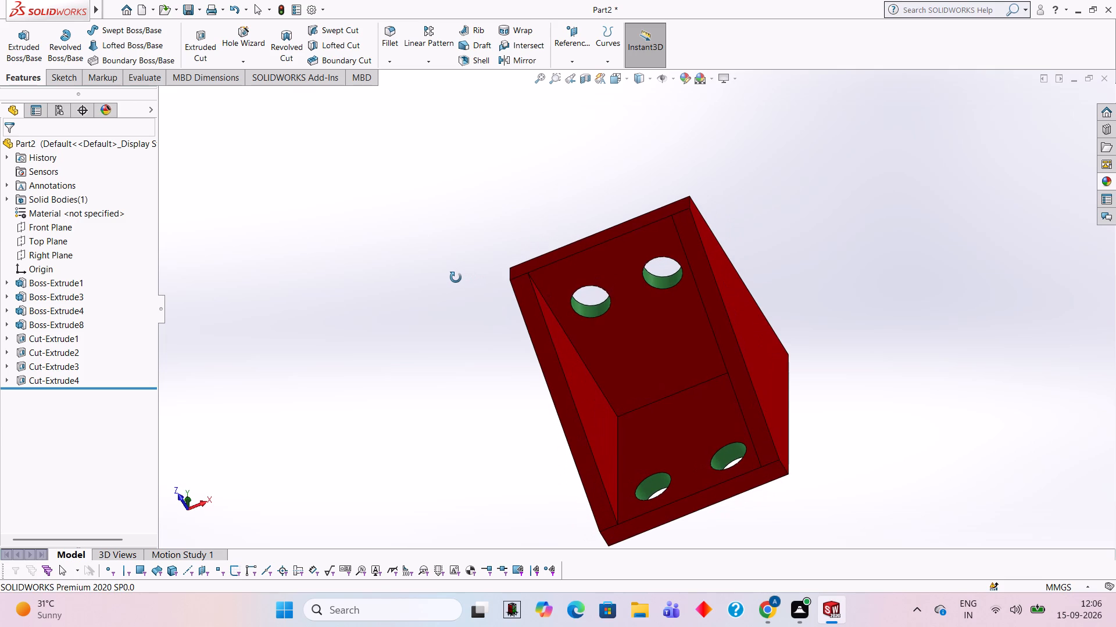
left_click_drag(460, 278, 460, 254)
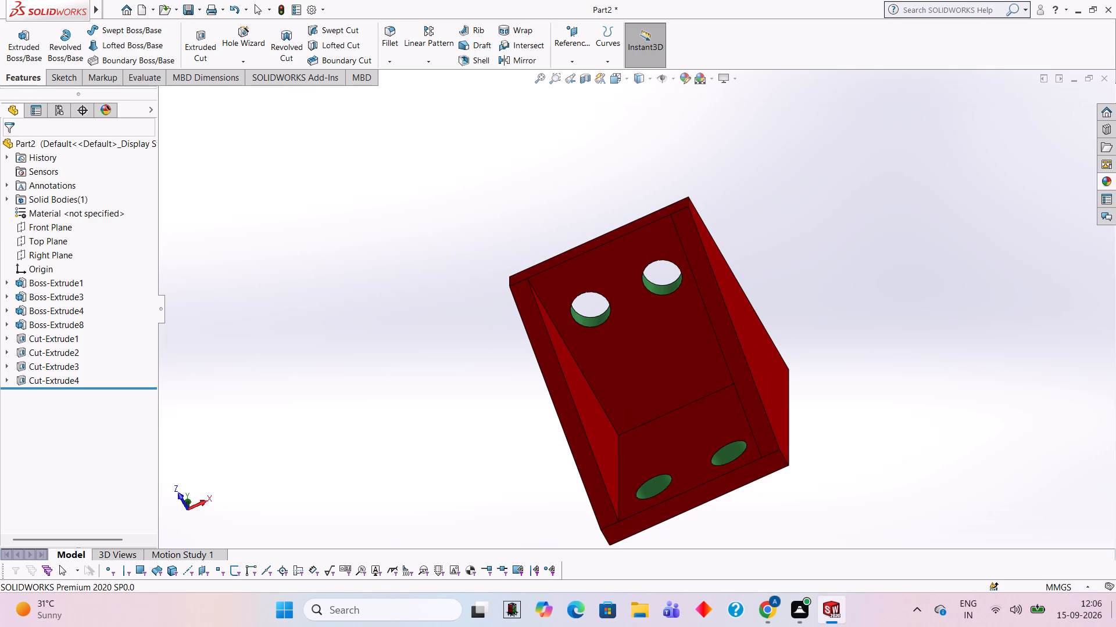
Save the part in the Documents folder under the file name 333333333.
key("ctrl+s")
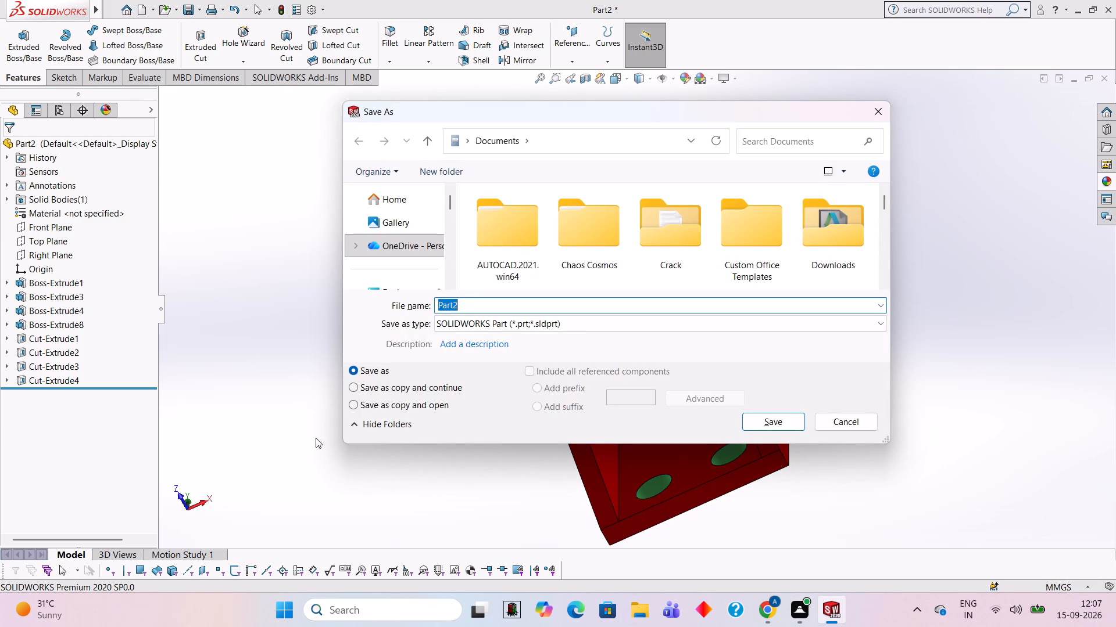
left_click(500, 301)
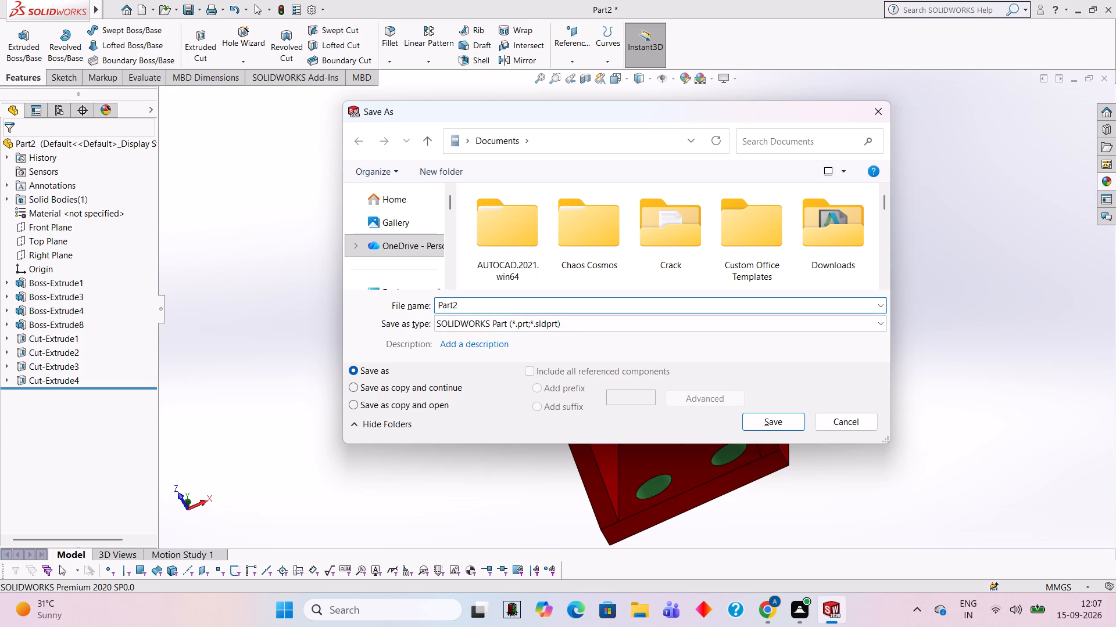
key("BackSpace")
key("BackSpace")
key("BackSpace")
key("BackSpace")
key("BackSpace")
key("BackSpace")
key("BackSpace")
key("BackSpace")
key("BackSpace")
key("BackSpace")
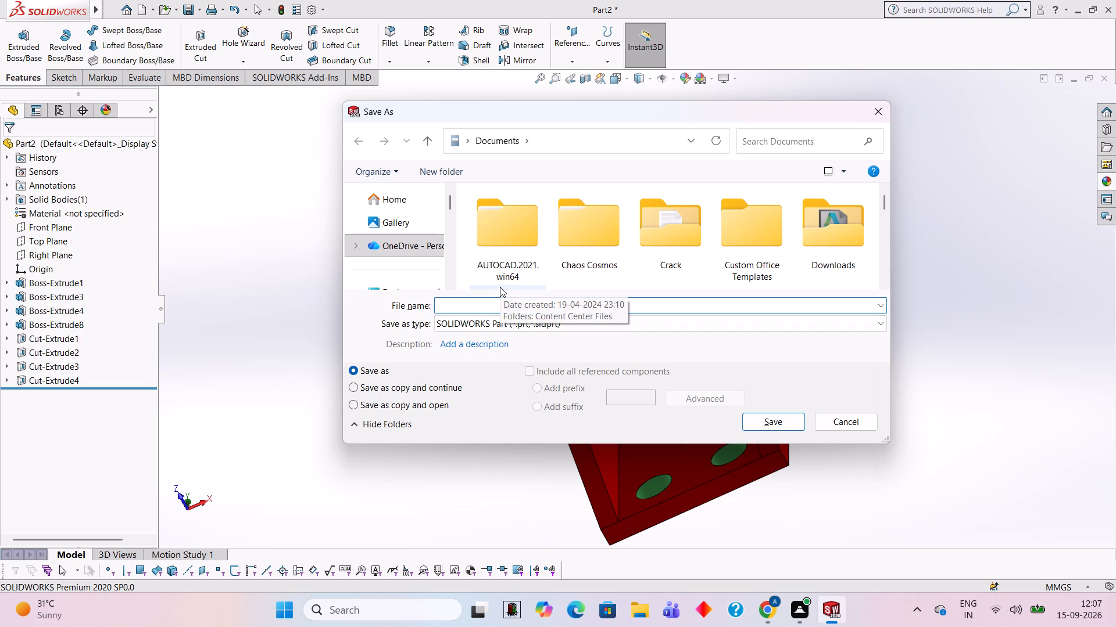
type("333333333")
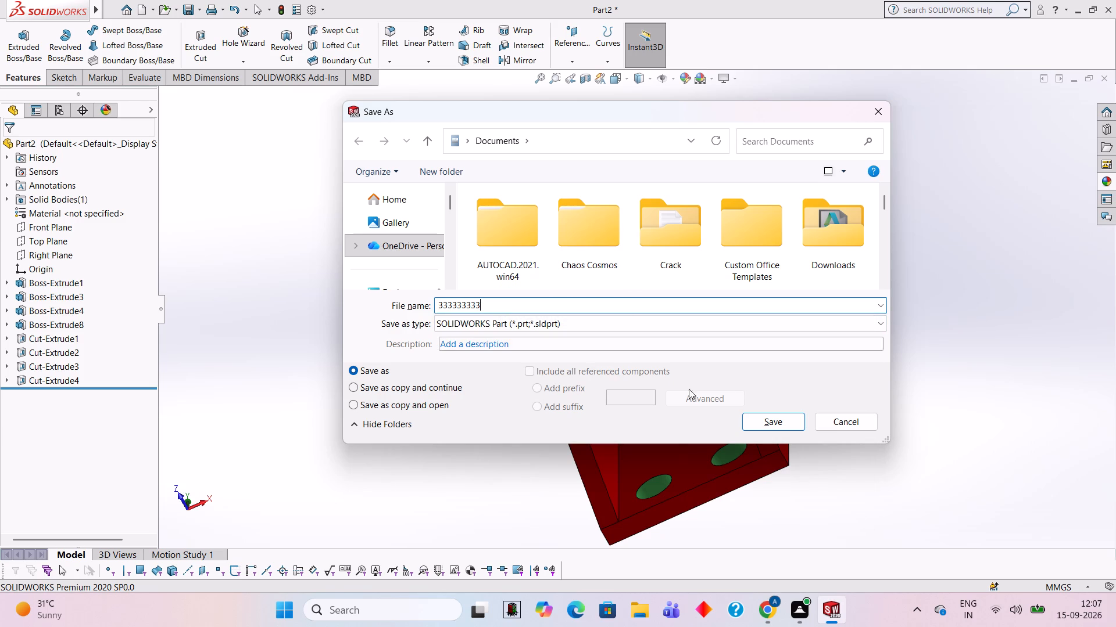
left_click(759, 424)
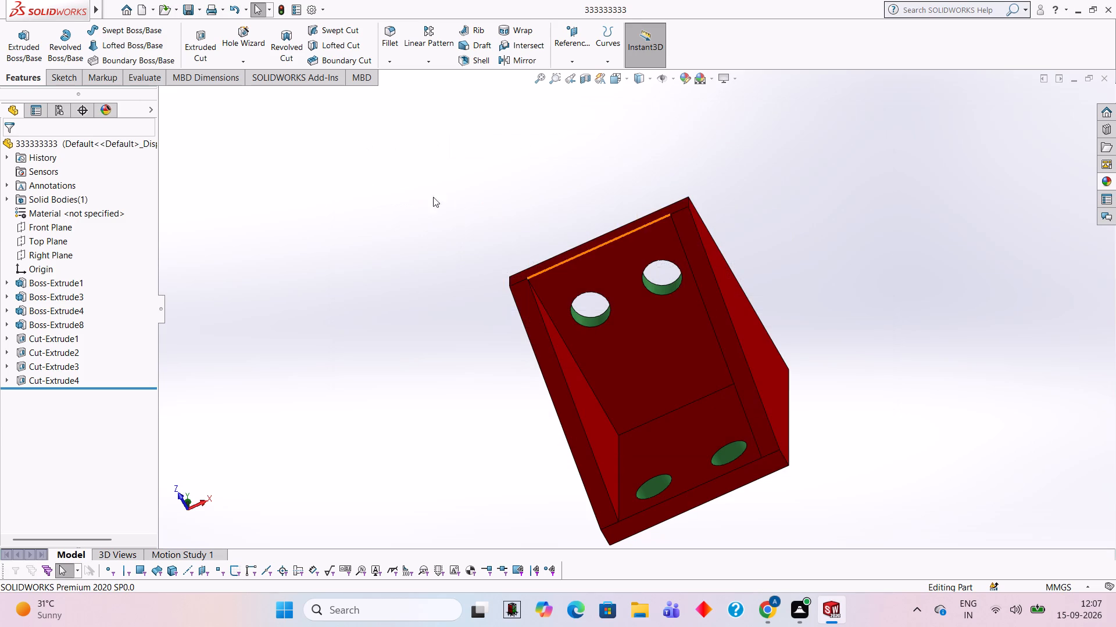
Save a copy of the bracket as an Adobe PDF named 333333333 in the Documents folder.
left_click(176, 9)
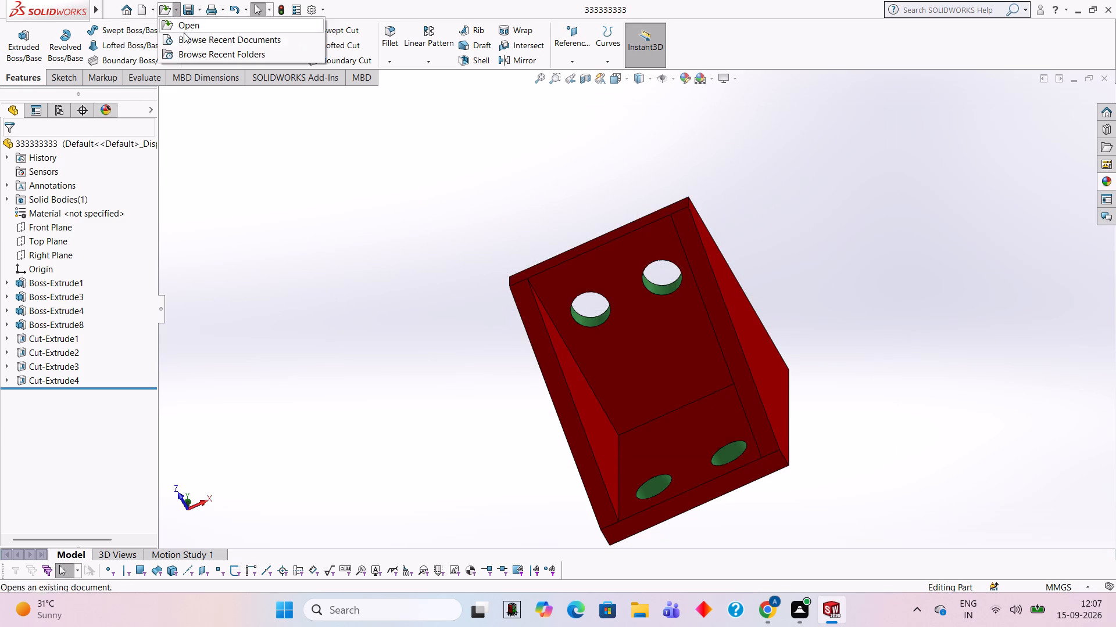
left_click(198, 14)
left_click(198, 8)
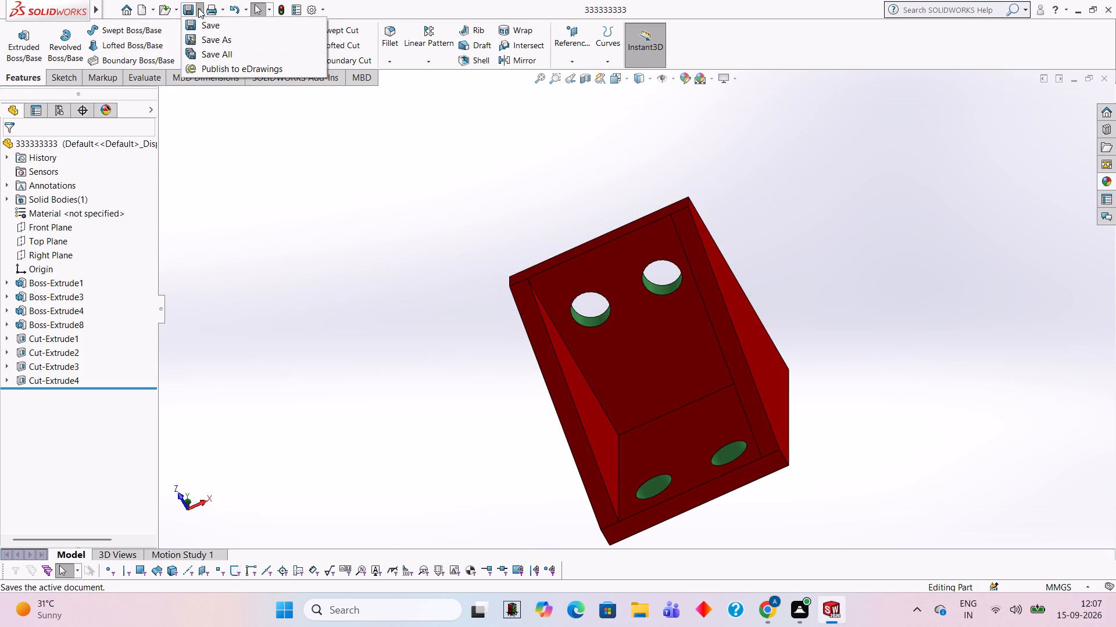
left_click(205, 41)
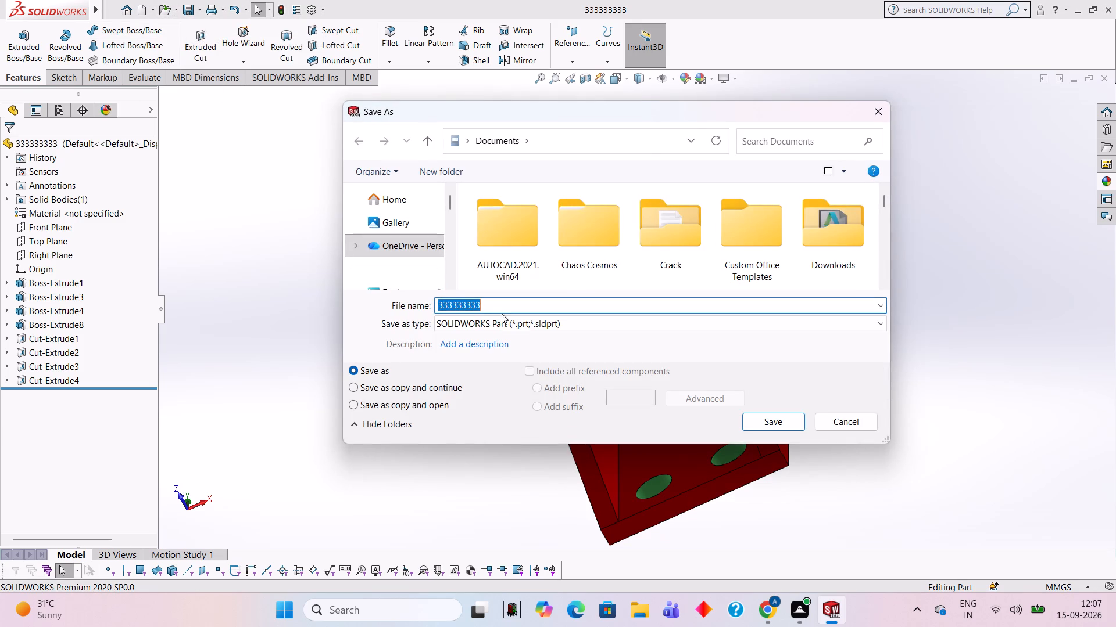
left_click(721, 327)
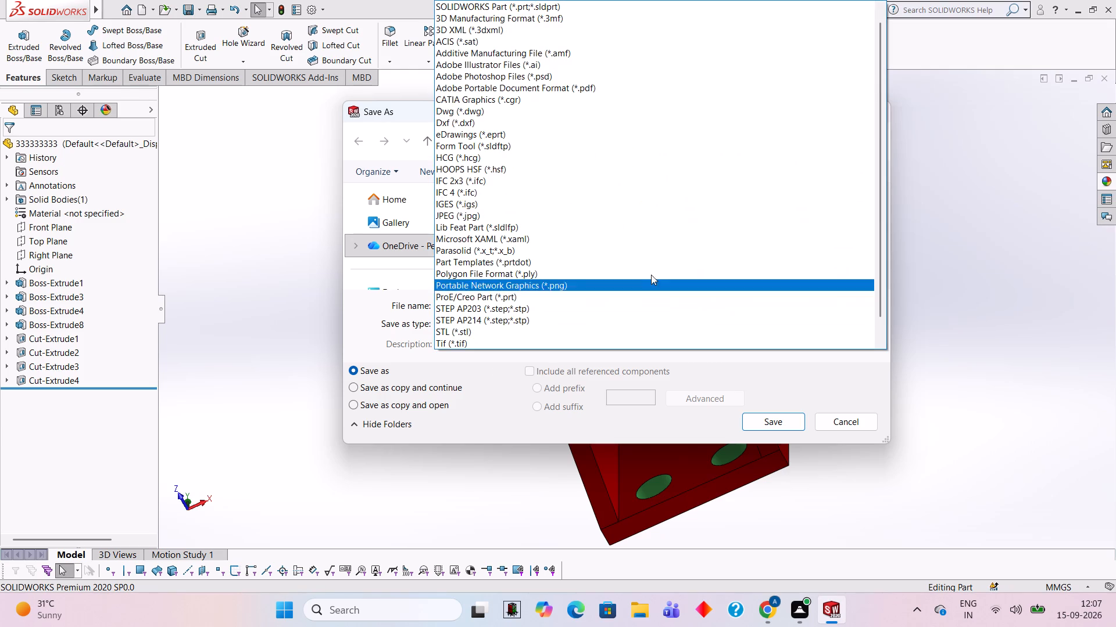
left_click(588, 87)
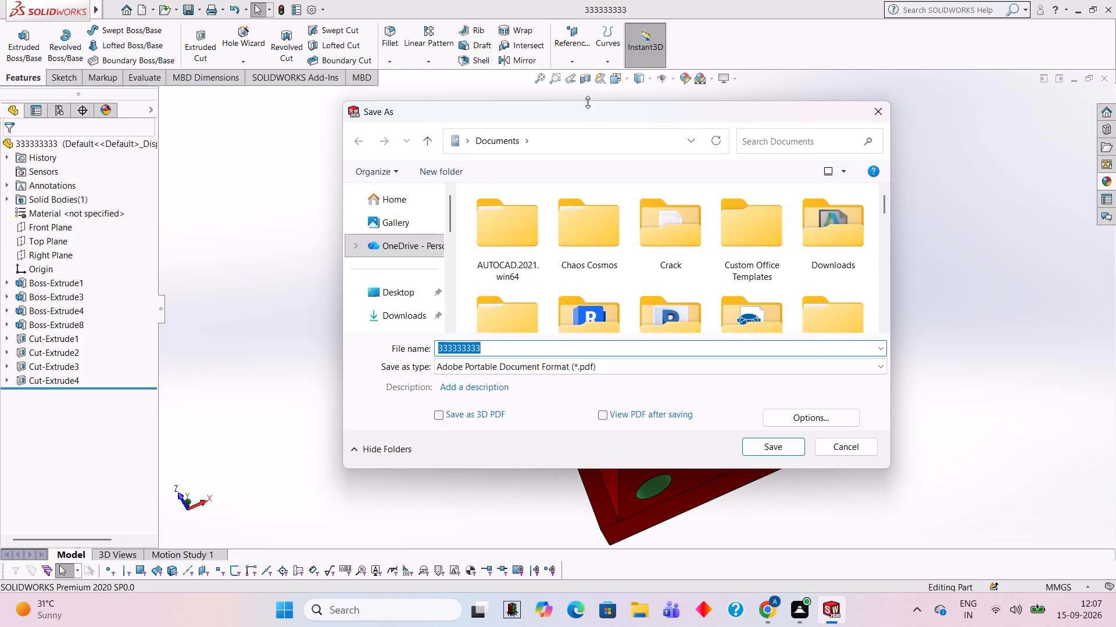
left_click(765, 441)
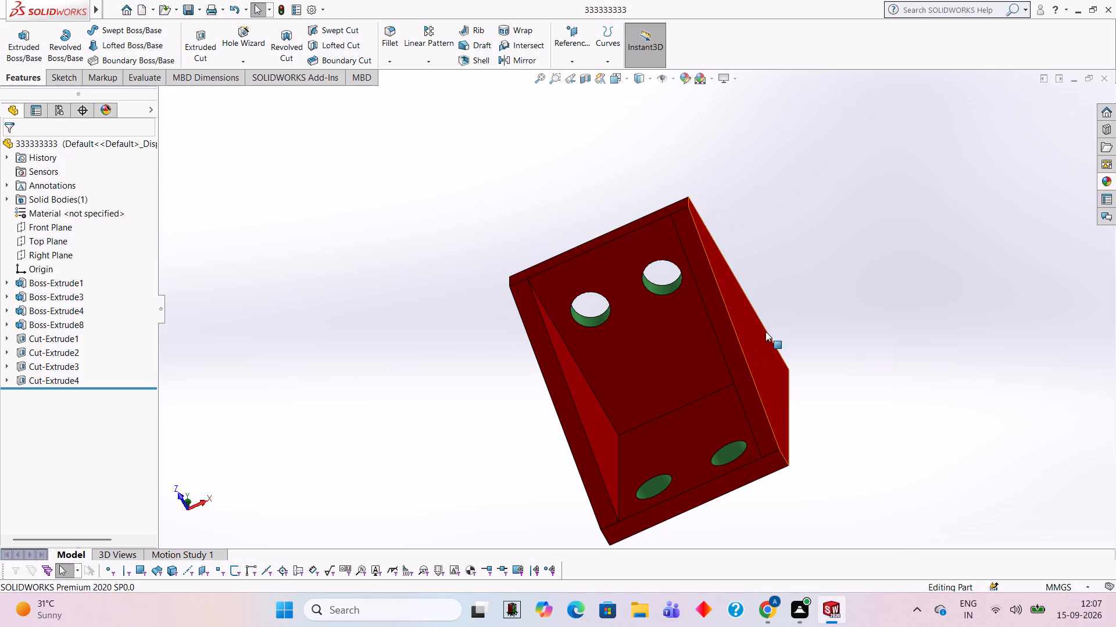
Apply the Blue solid appearance to the triangular web feature on the bracket's +X side.
left_click(1106, 185)
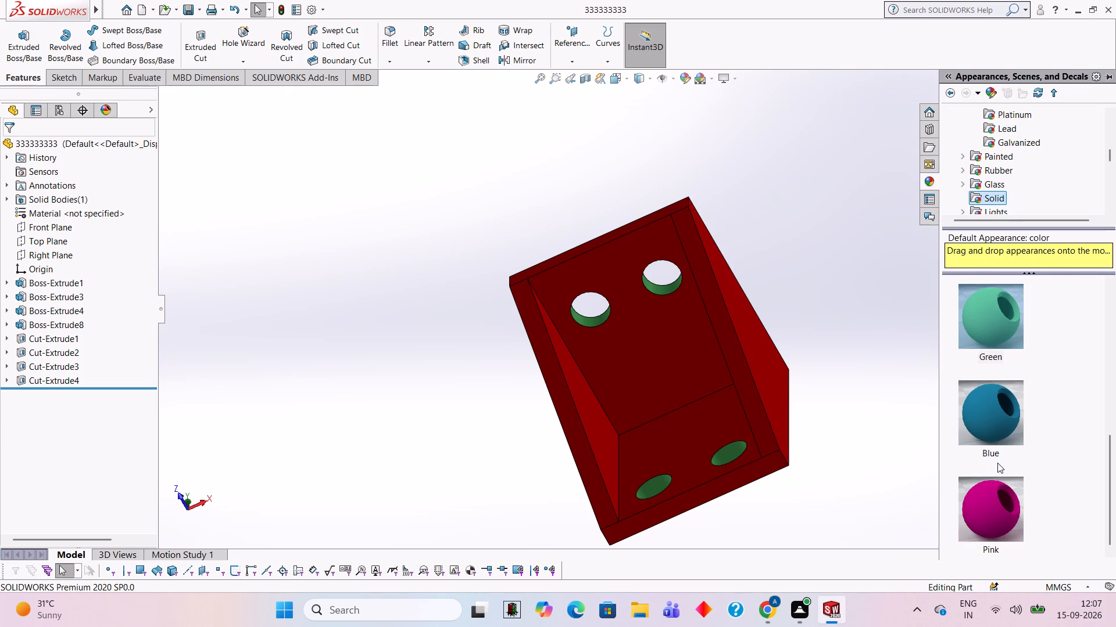
left_click_drag(995, 418, 720, 307)
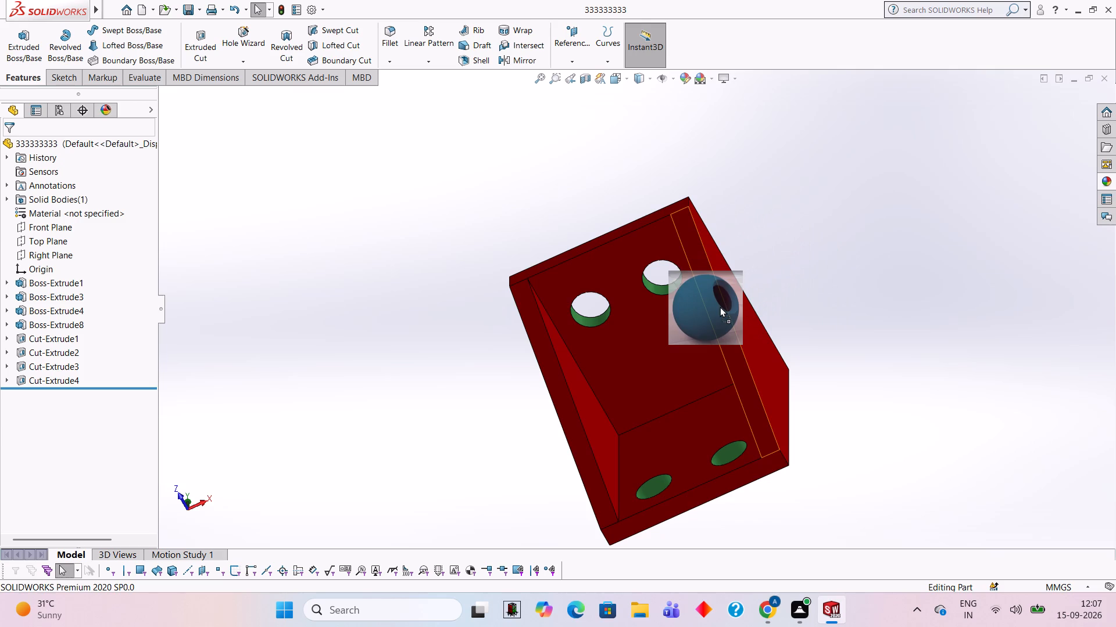
left_click_drag(720, 307, 718, 307)
left_click(720, 307)
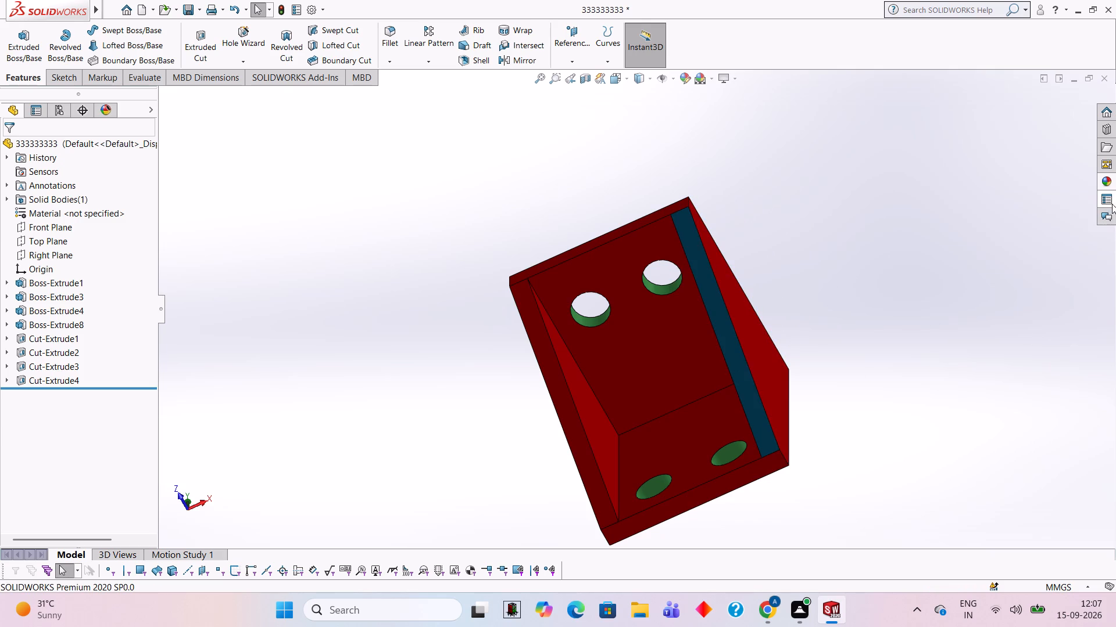
Apply the Blue solid appearance to the Boss-Extrude4 feature, the opposite triangular web.
left_click(1113, 184)
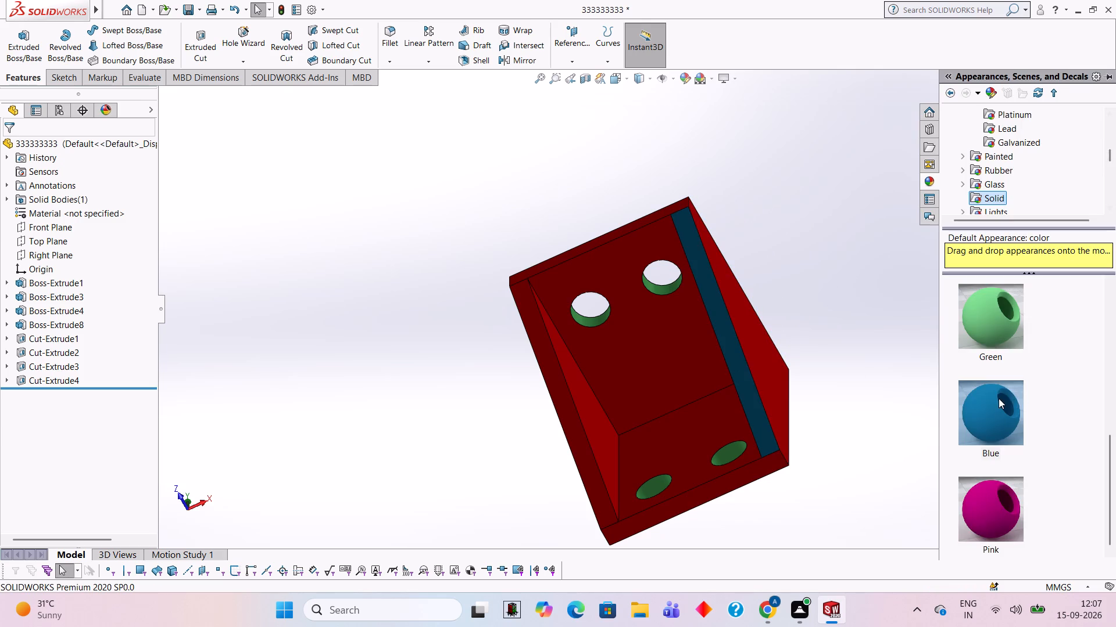
left_click_drag(999, 398, 561, 373)
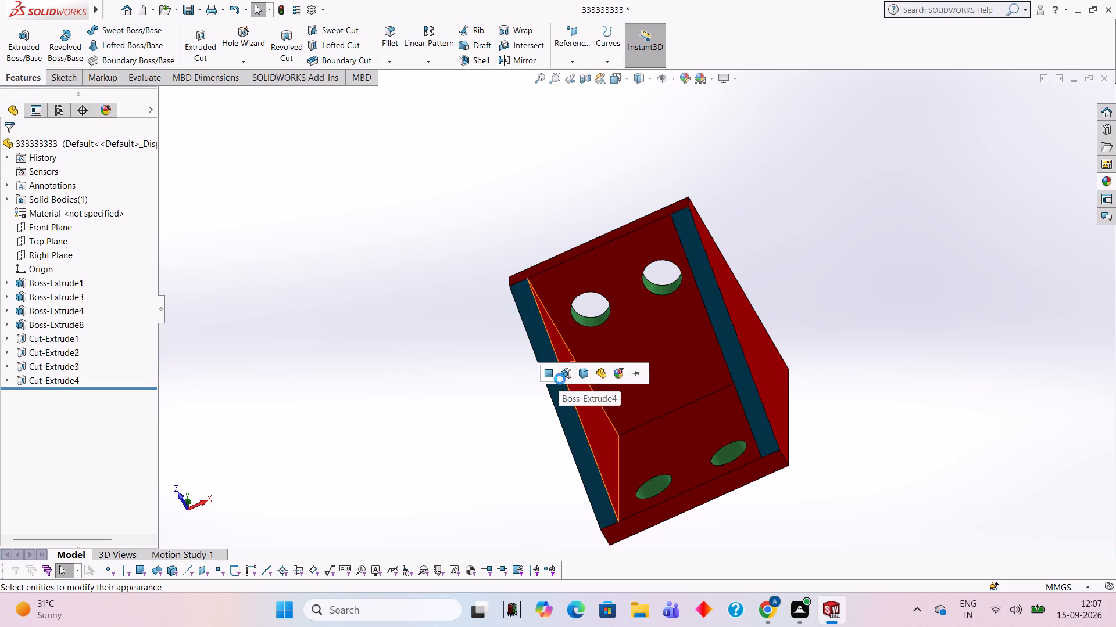
left_click(571, 380)
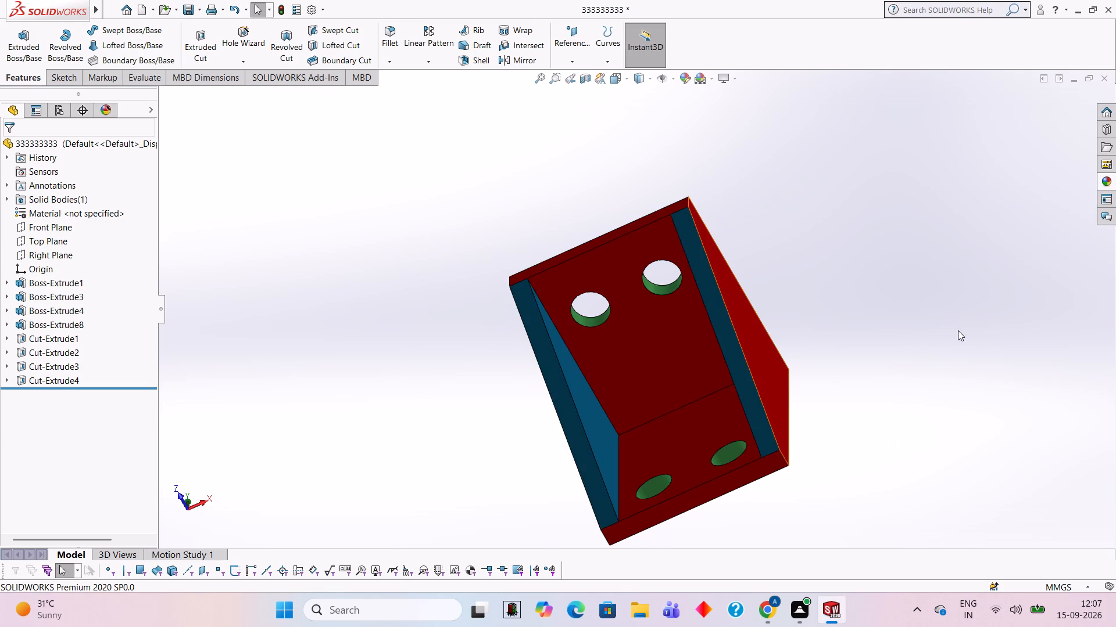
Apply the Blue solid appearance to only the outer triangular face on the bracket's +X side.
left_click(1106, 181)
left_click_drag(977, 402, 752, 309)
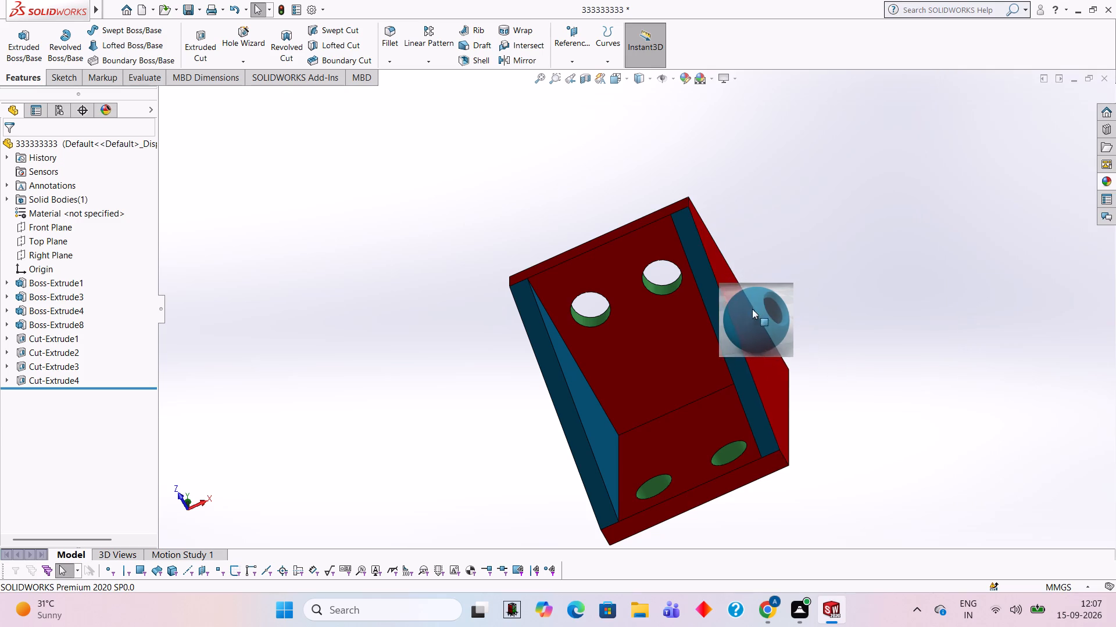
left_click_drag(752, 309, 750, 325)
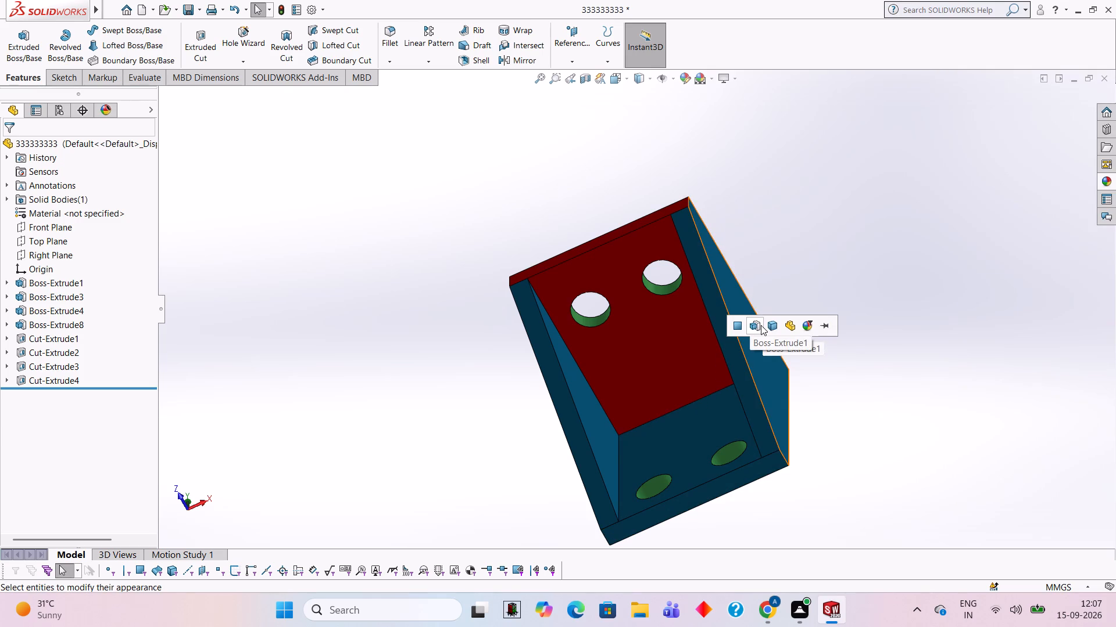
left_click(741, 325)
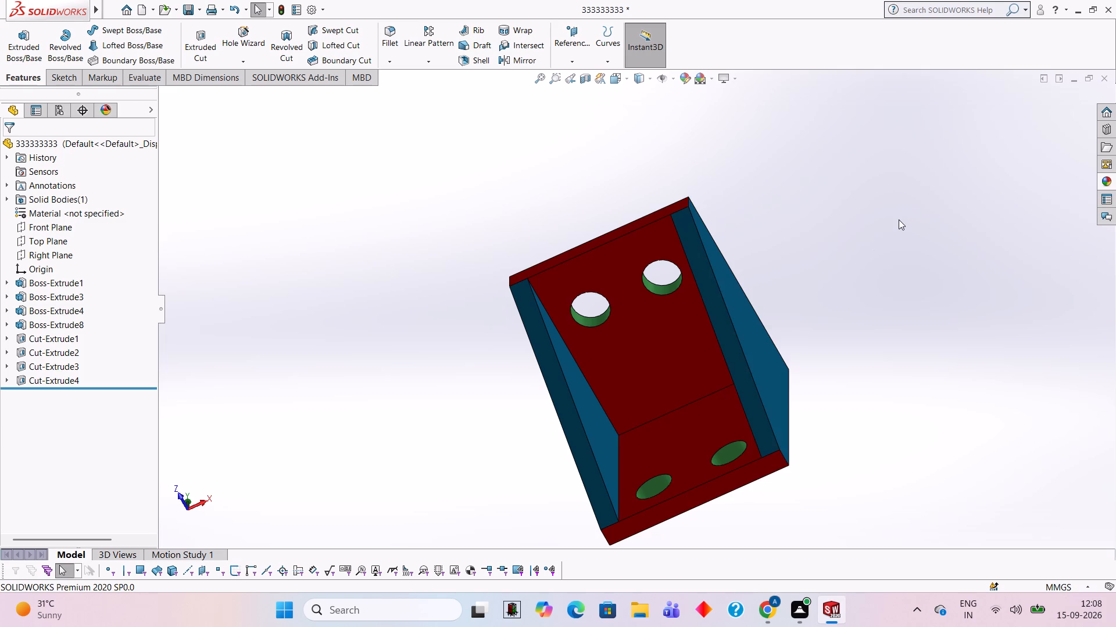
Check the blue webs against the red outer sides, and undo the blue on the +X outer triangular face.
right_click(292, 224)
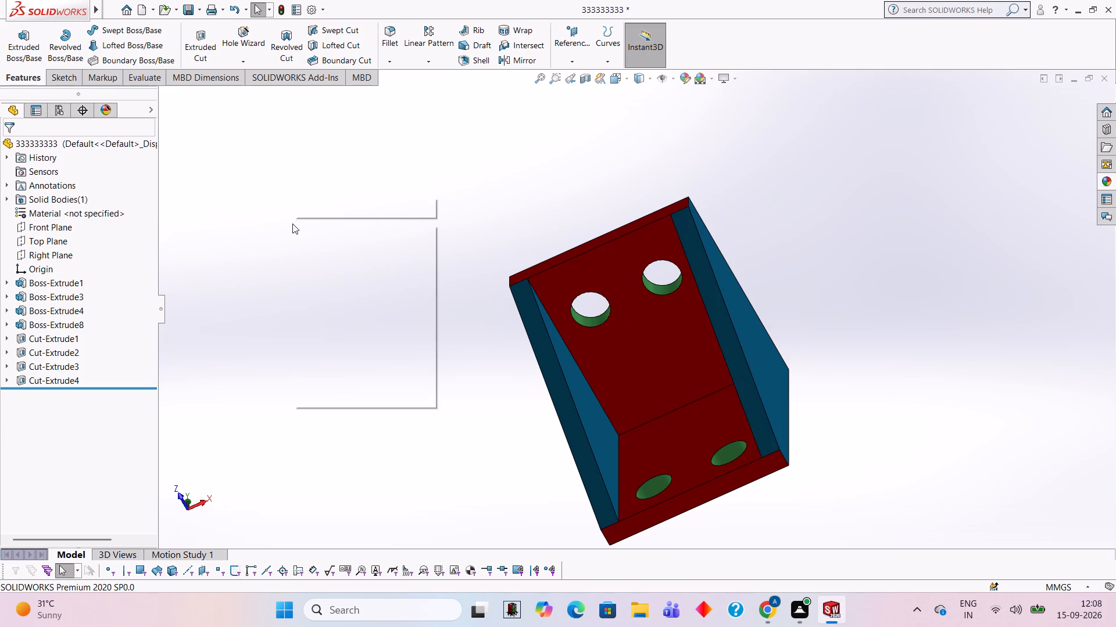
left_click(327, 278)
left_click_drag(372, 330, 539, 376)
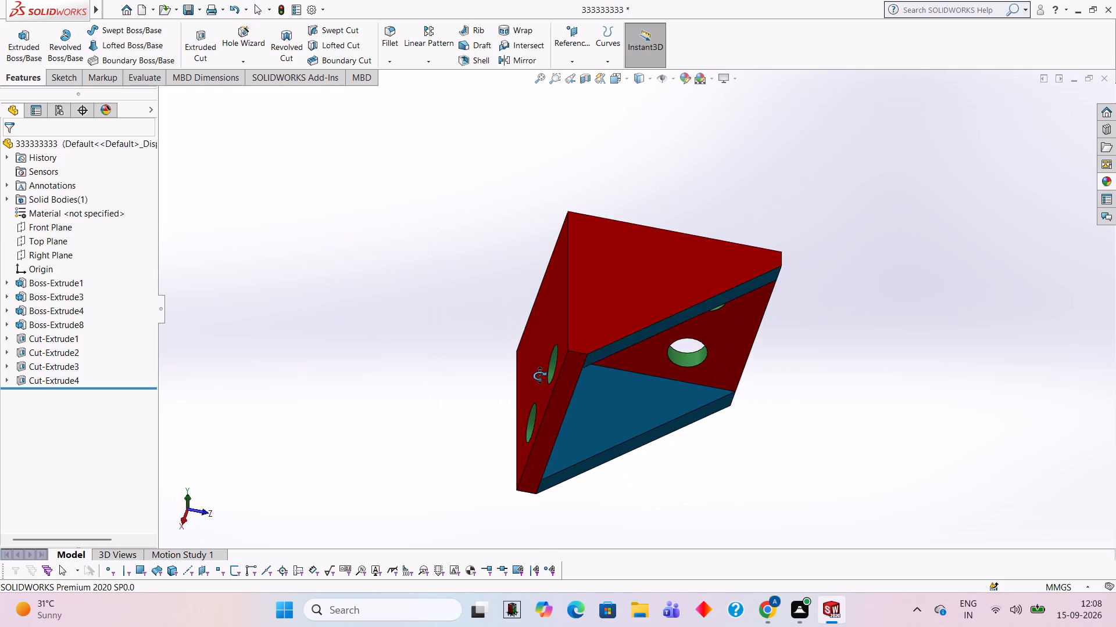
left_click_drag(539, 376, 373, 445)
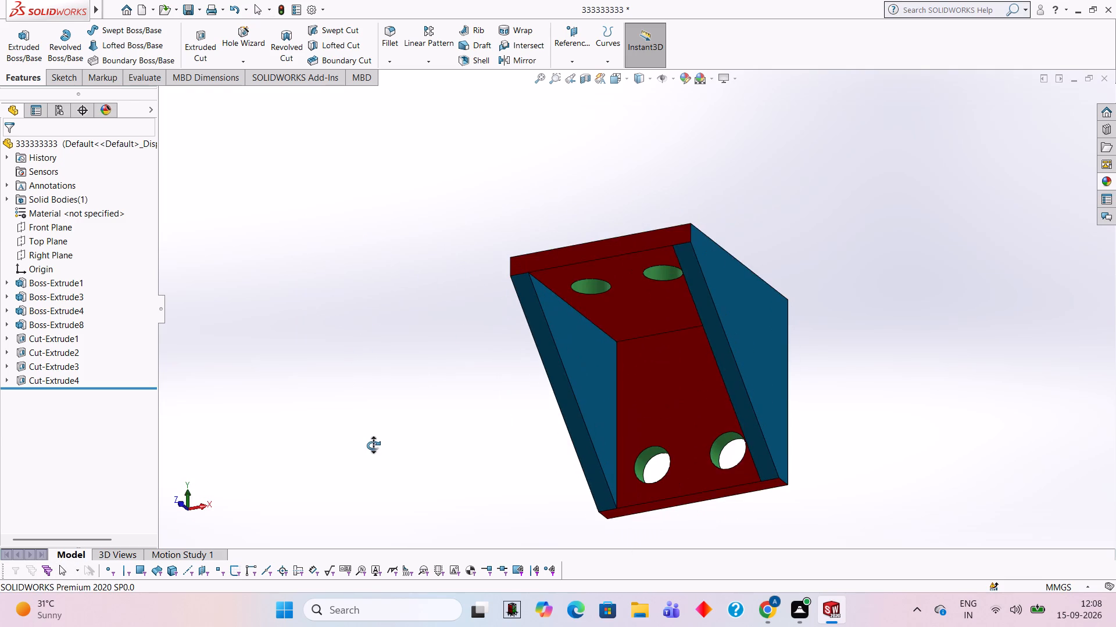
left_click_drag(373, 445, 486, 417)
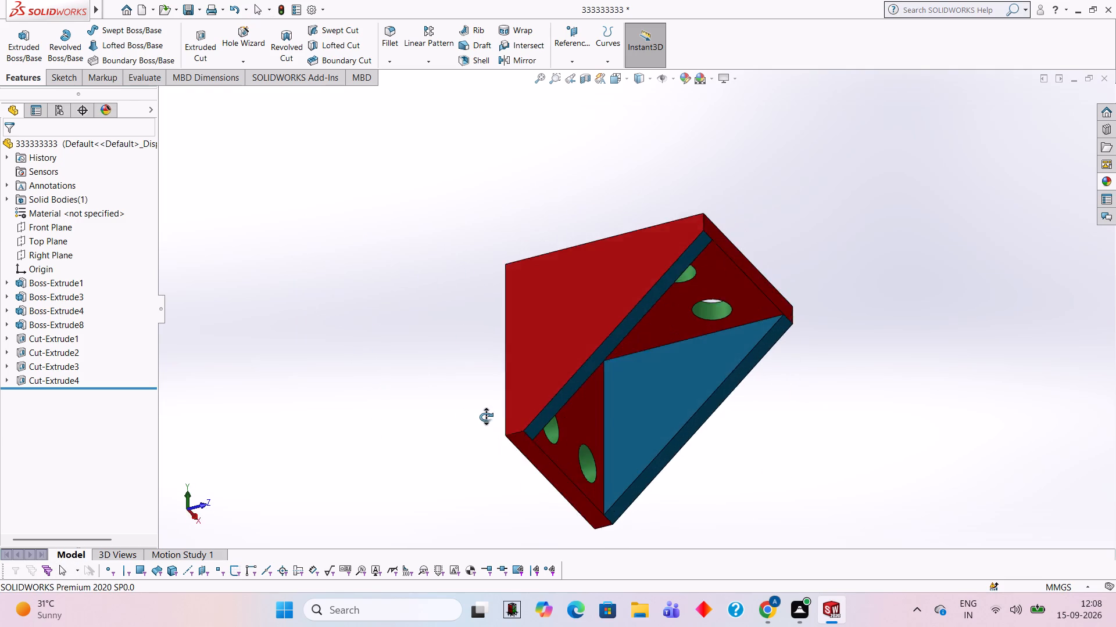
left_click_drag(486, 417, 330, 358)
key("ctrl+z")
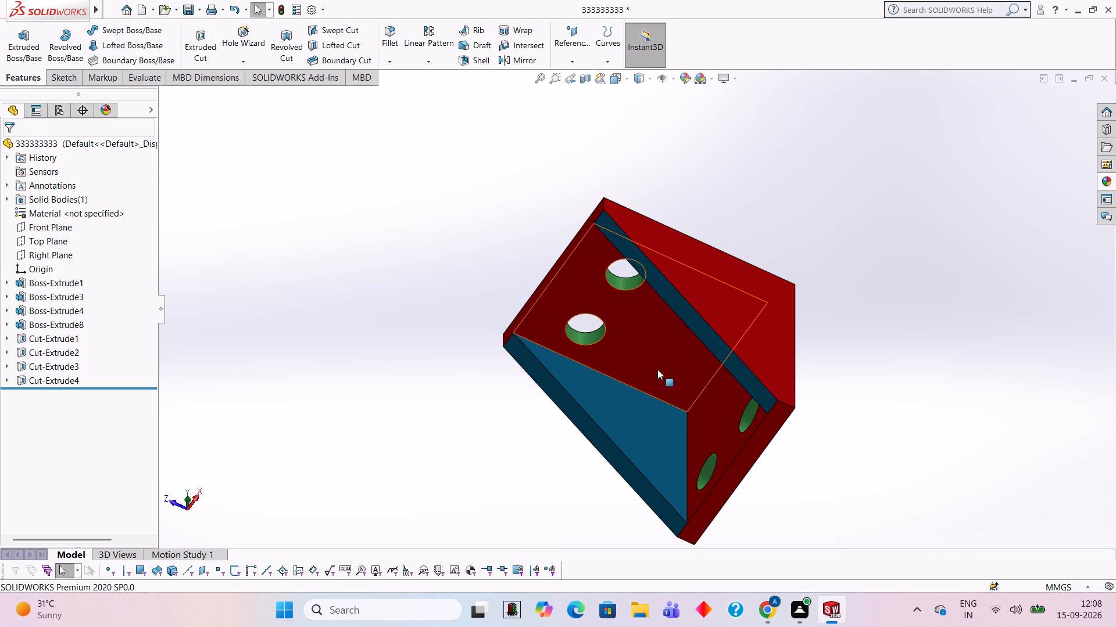
Apply the Blue solid appearance to only the outer triangular face on the bracket's +X side.
right_click(899, 178)
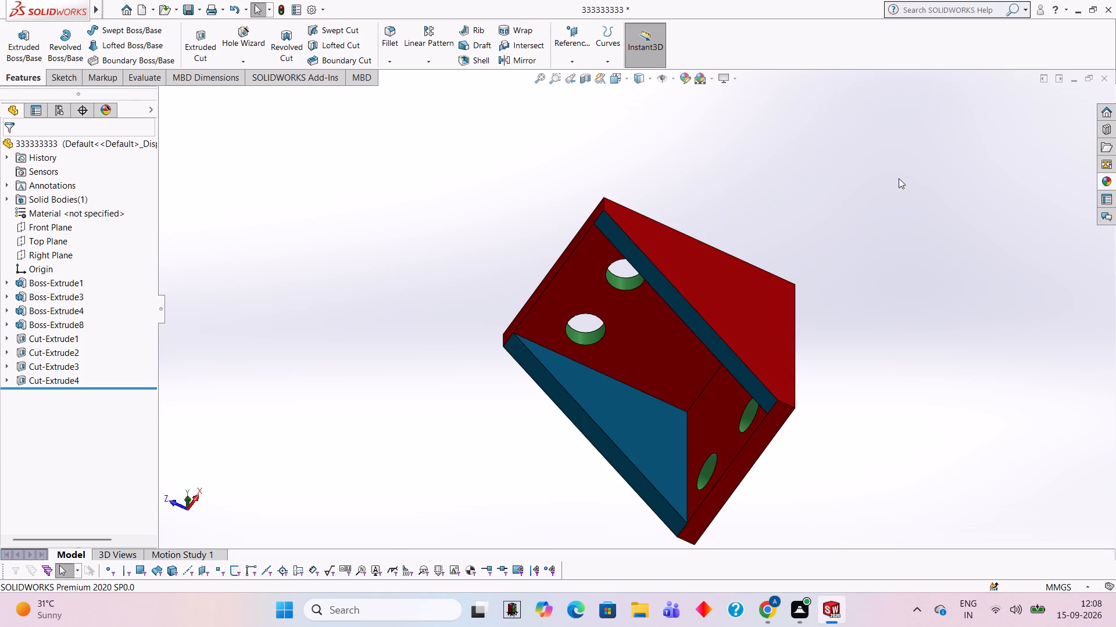
left_click(959, 235)
left_click_drag(782, 312, 890, 312)
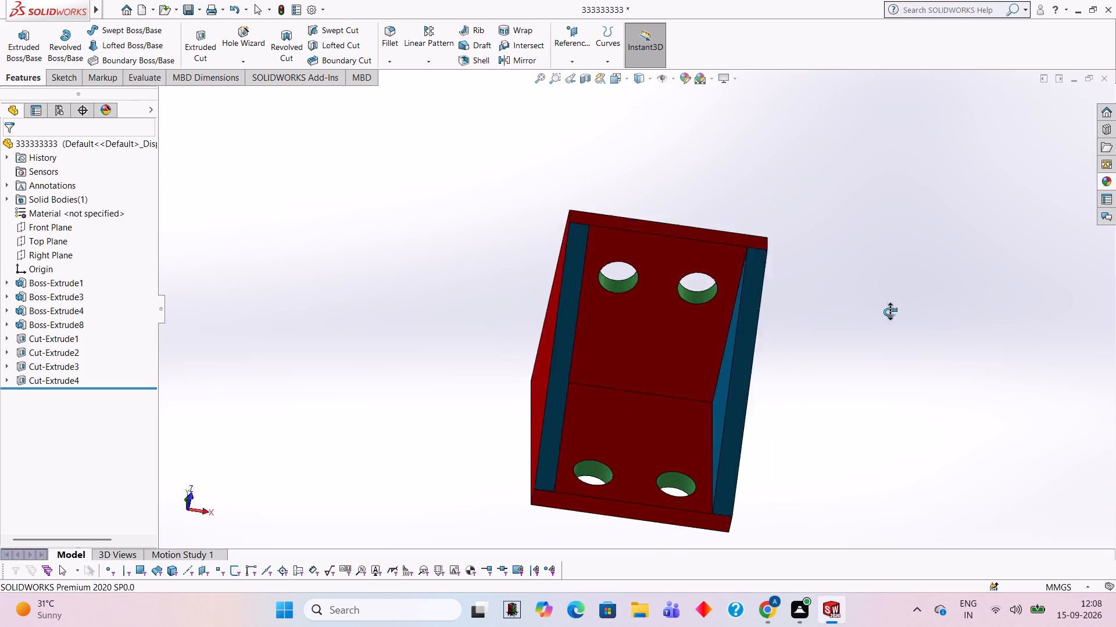
left_click_drag(890, 312, 867, 207)
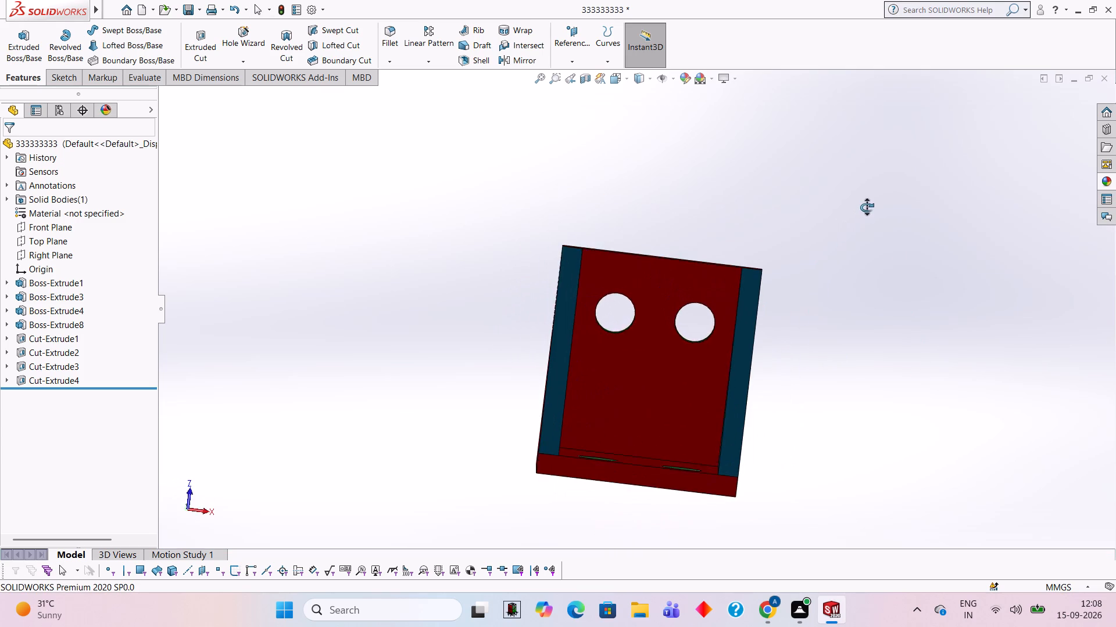
left_click_drag(867, 207, 989, 428)
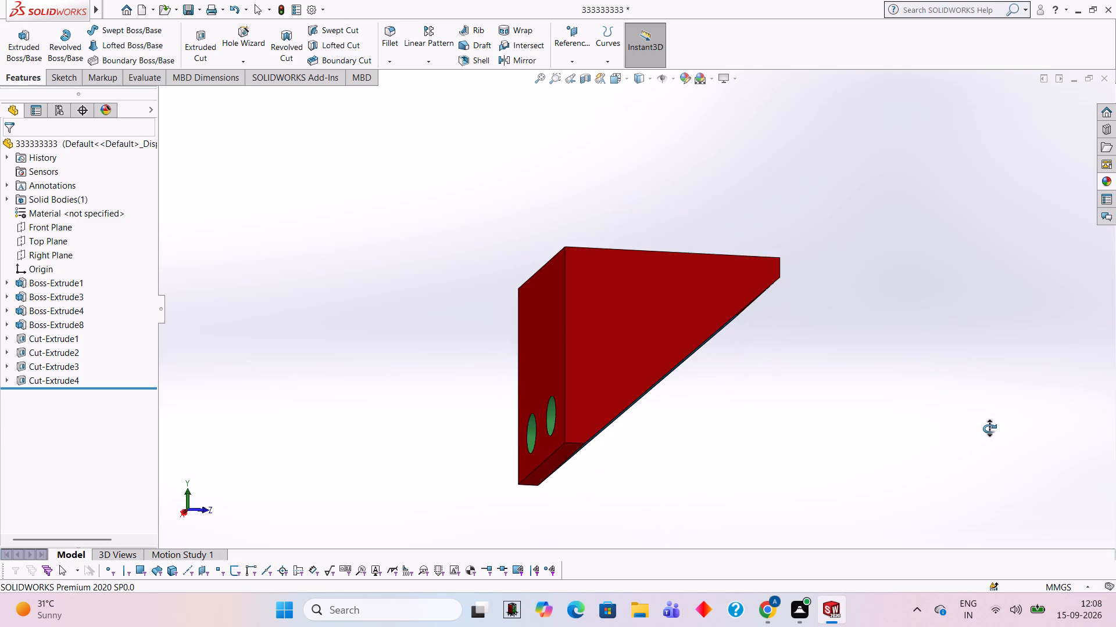
left_click_drag(989, 428, 972, 423)
left_click(1108, 176)
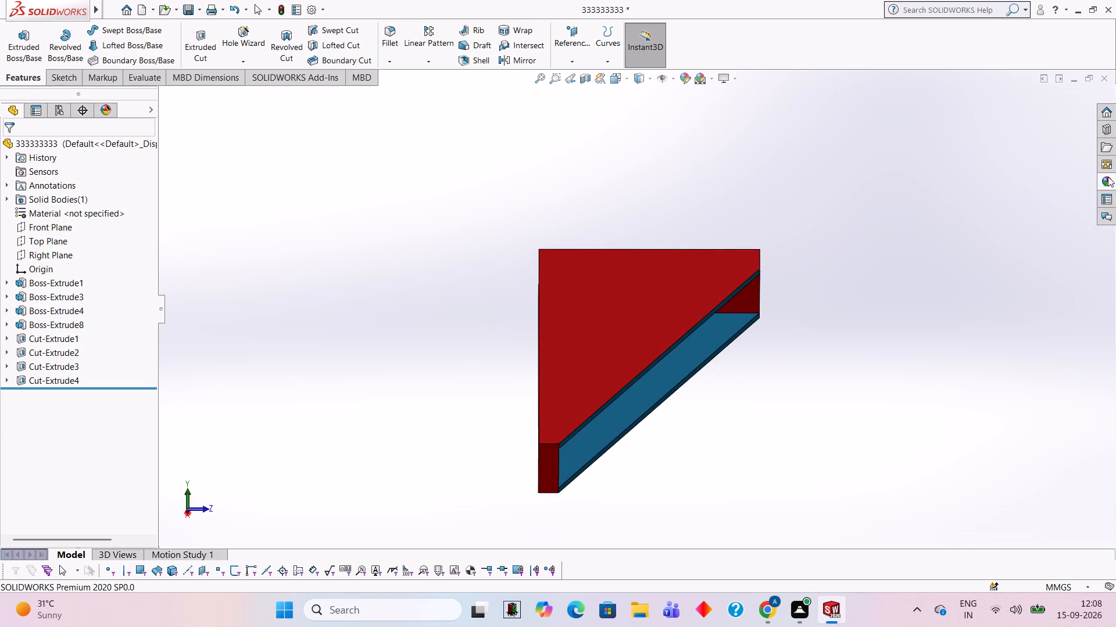
left_click(1007, 425)
left_click_drag(1007, 425, 829, 366)
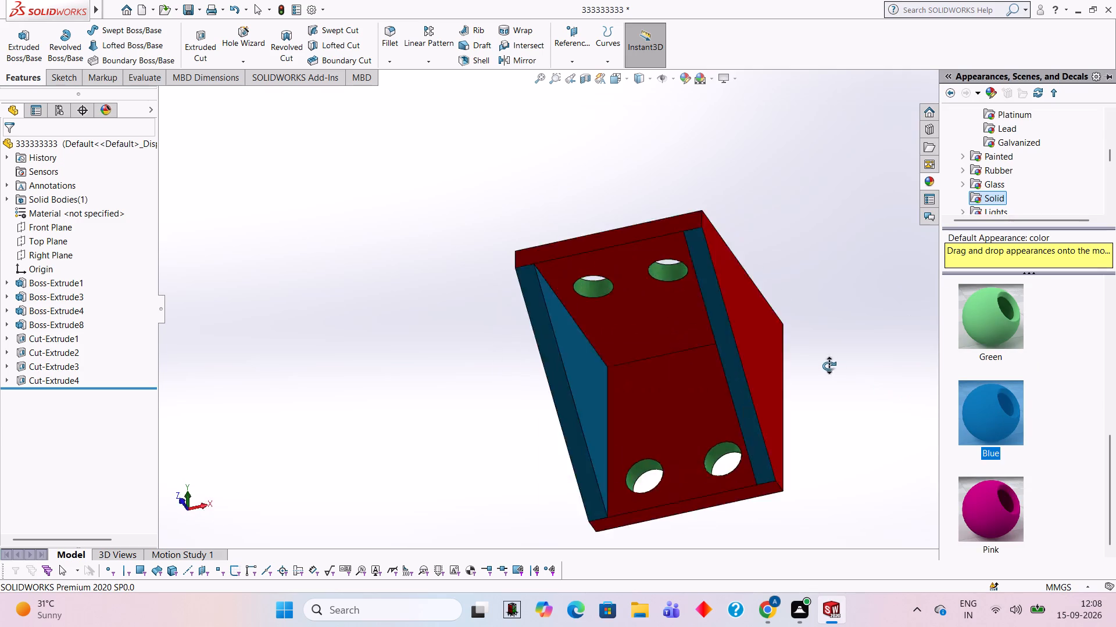
left_click_drag(829, 366, 996, 432)
left_click_drag(1007, 412, 617, 294)
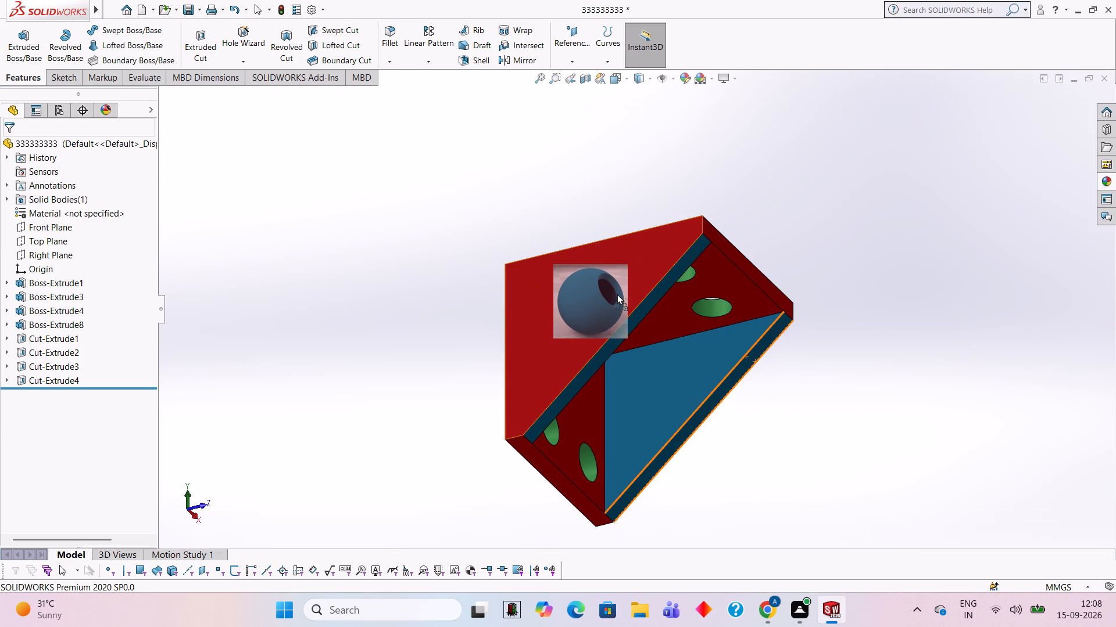
left_click_drag(617, 294, 600, 284)
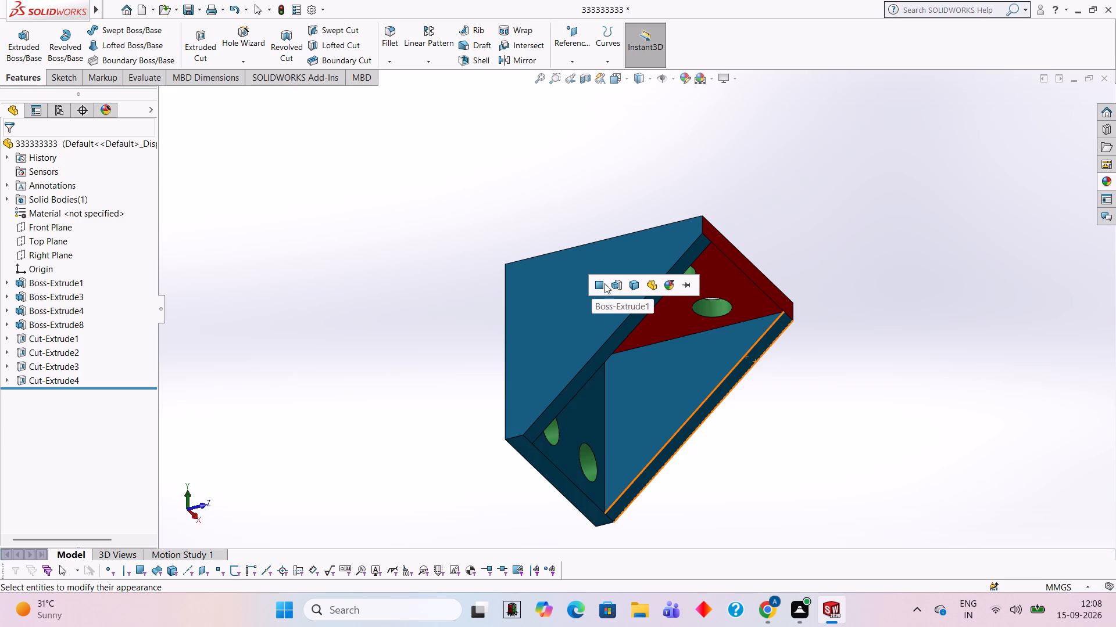
left_click(606, 282)
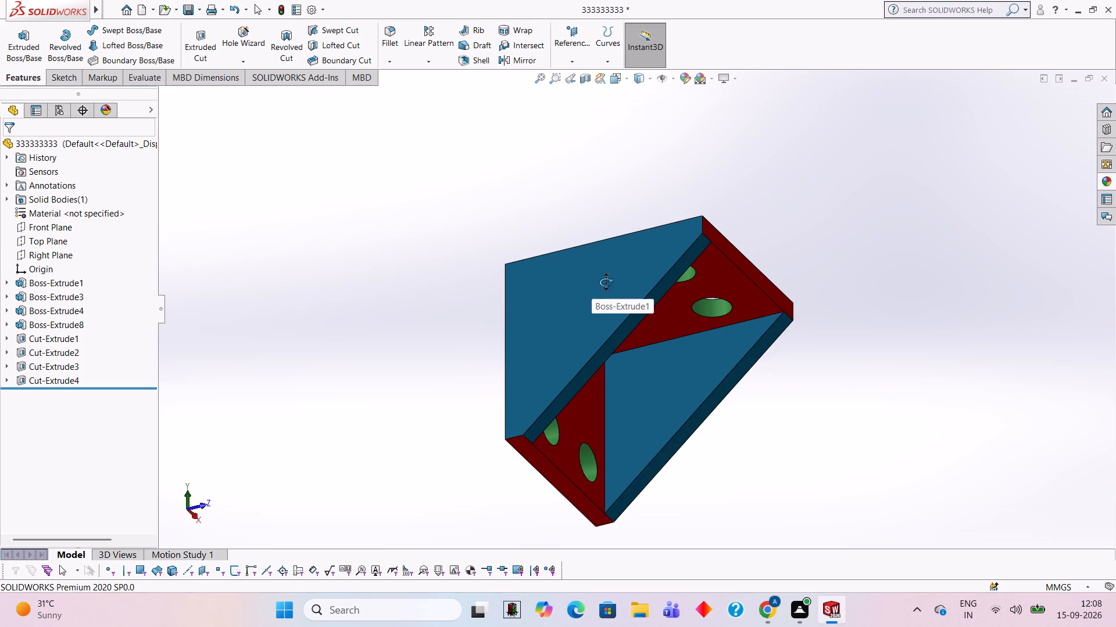
Apply the Blue solid appearance to only the outer triangular face on the bracket's -X side.
left_click(950, 214)
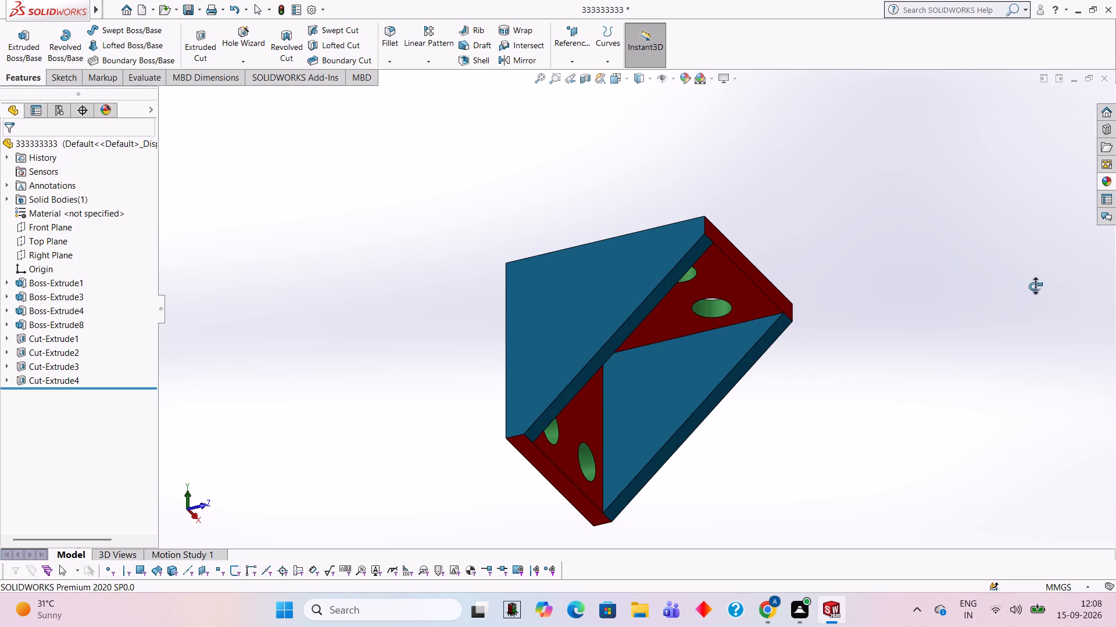
left_click_drag(1047, 234, 844, 337)
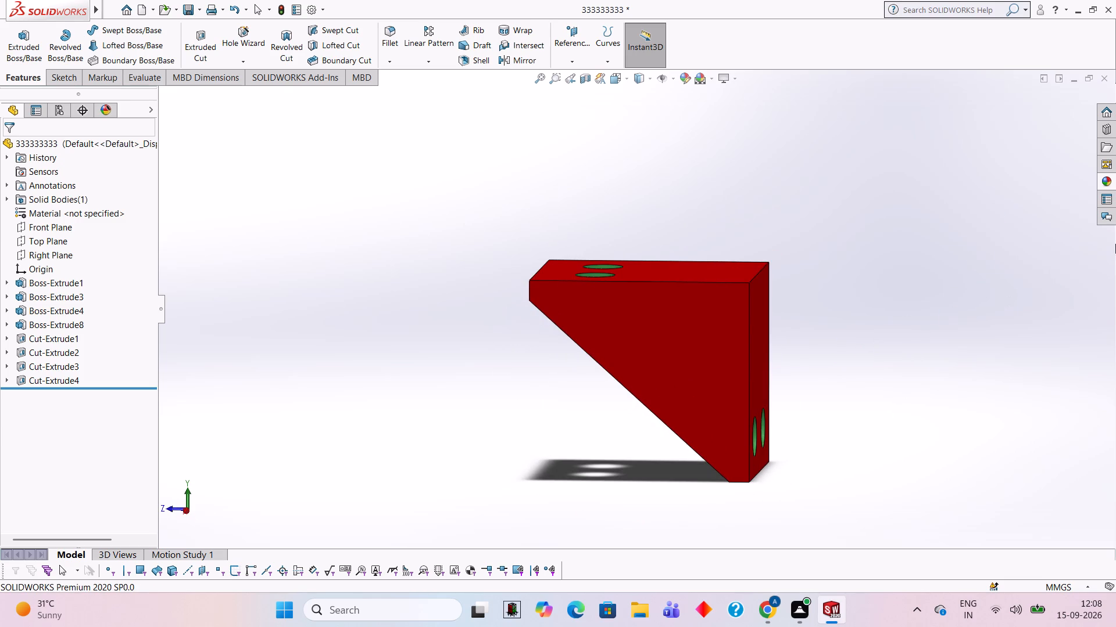
left_click(1106, 186)
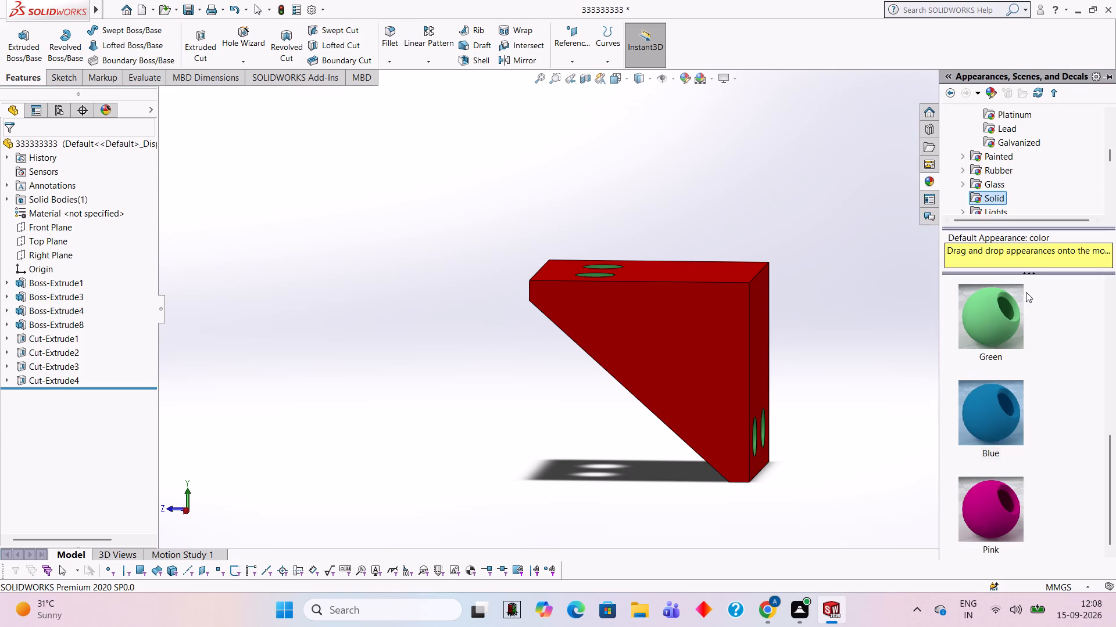
left_click_drag(989, 428, 690, 363)
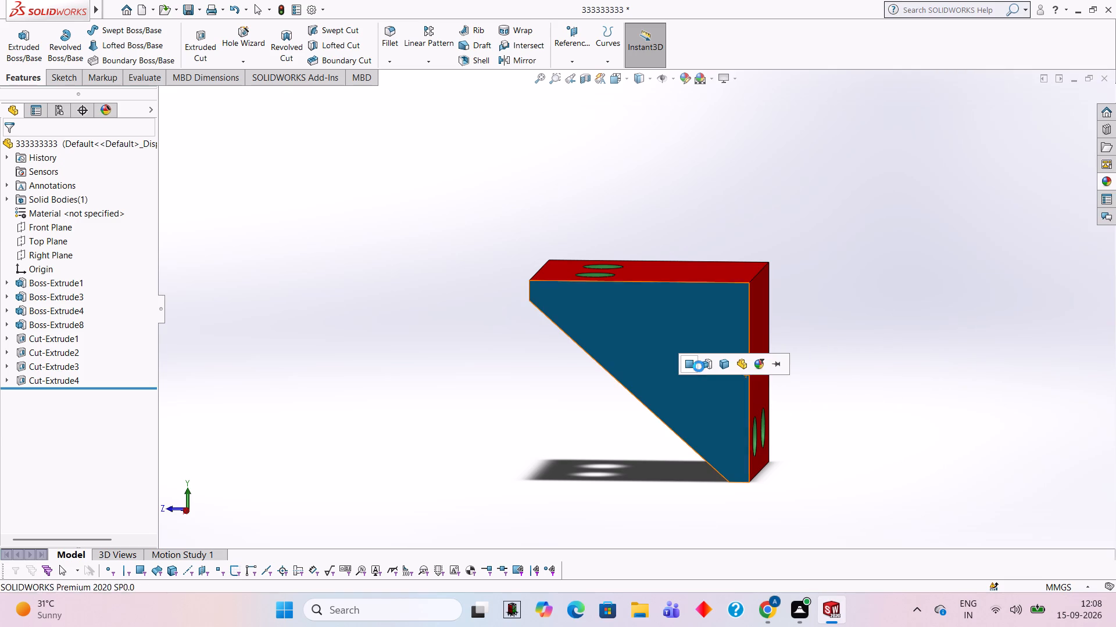
left_click(681, 361)
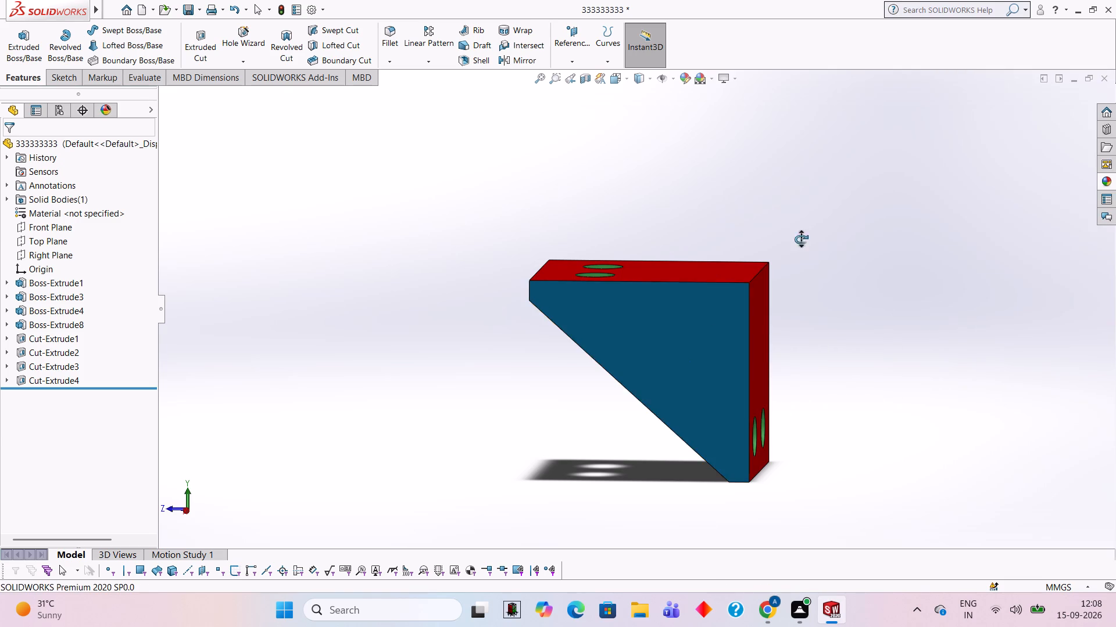
Inspect the bracket's inner plates, holes and both triangular webs from several angles to check the colouring.
left_click_drag(815, 244, 924, 172)
left_click_drag(831, 423, 889, 335)
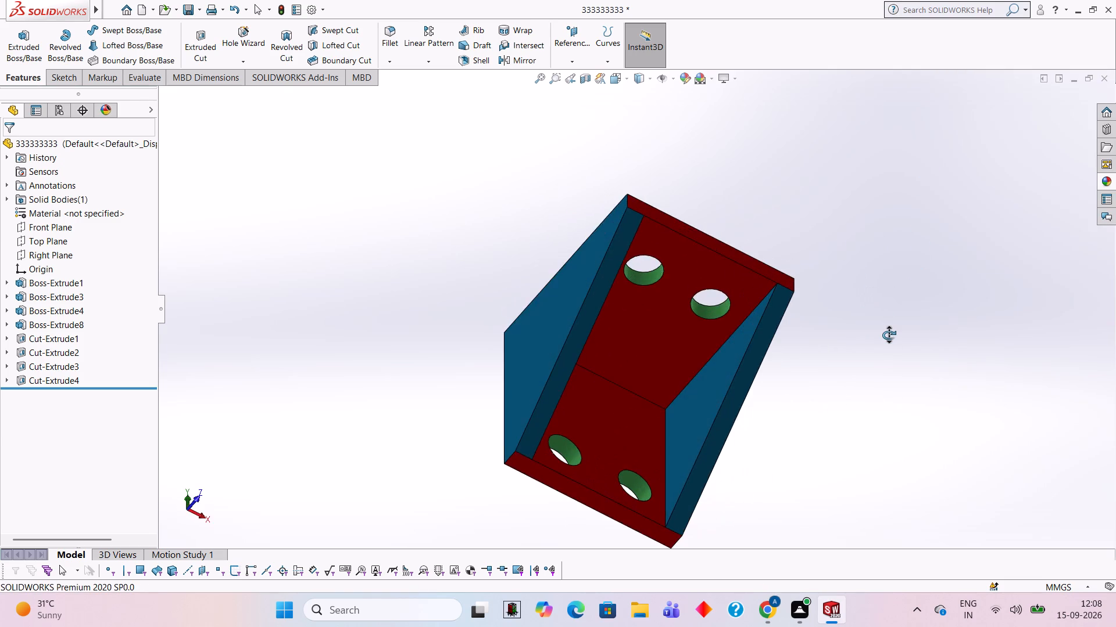
left_click_drag(889, 335, 823, 373)
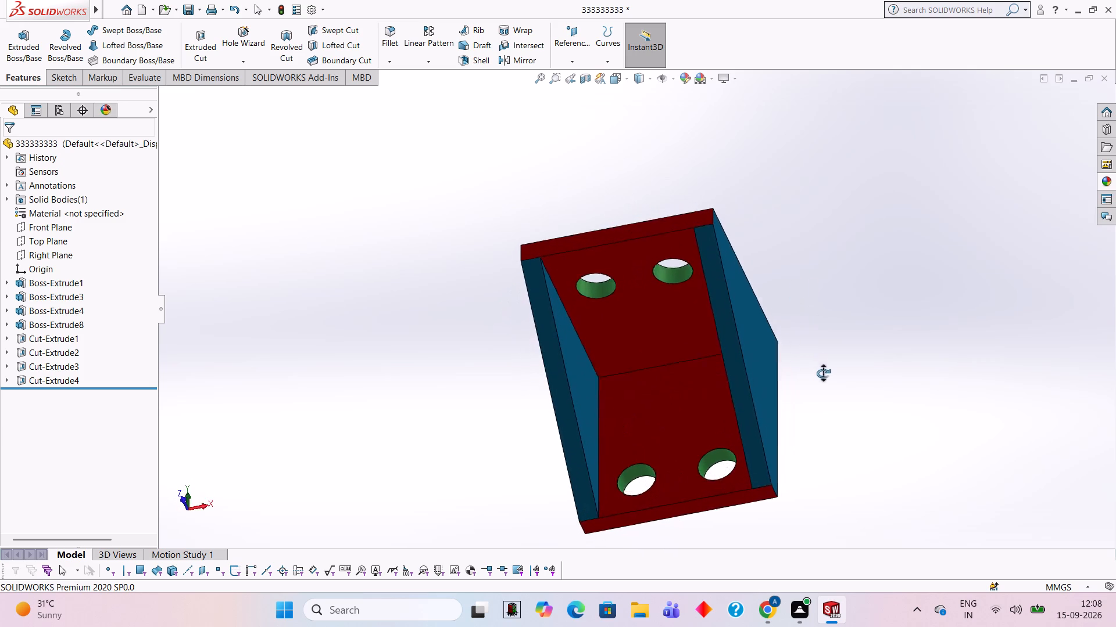
left_click_drag(823, 373, 827, 297)
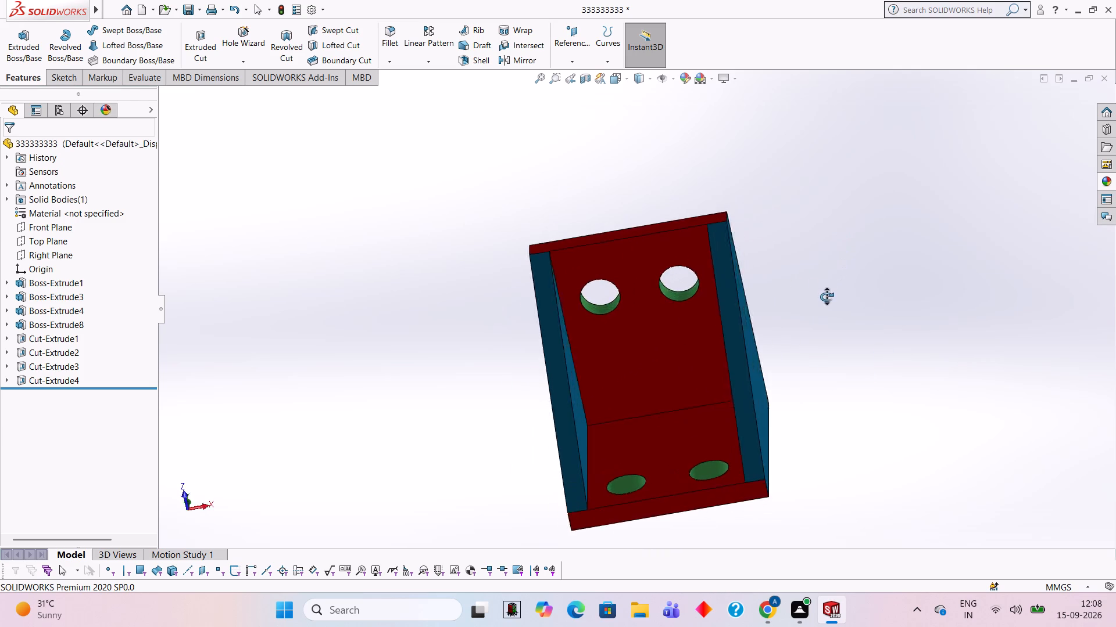
left_click_drag(827, 297, 813, 315)
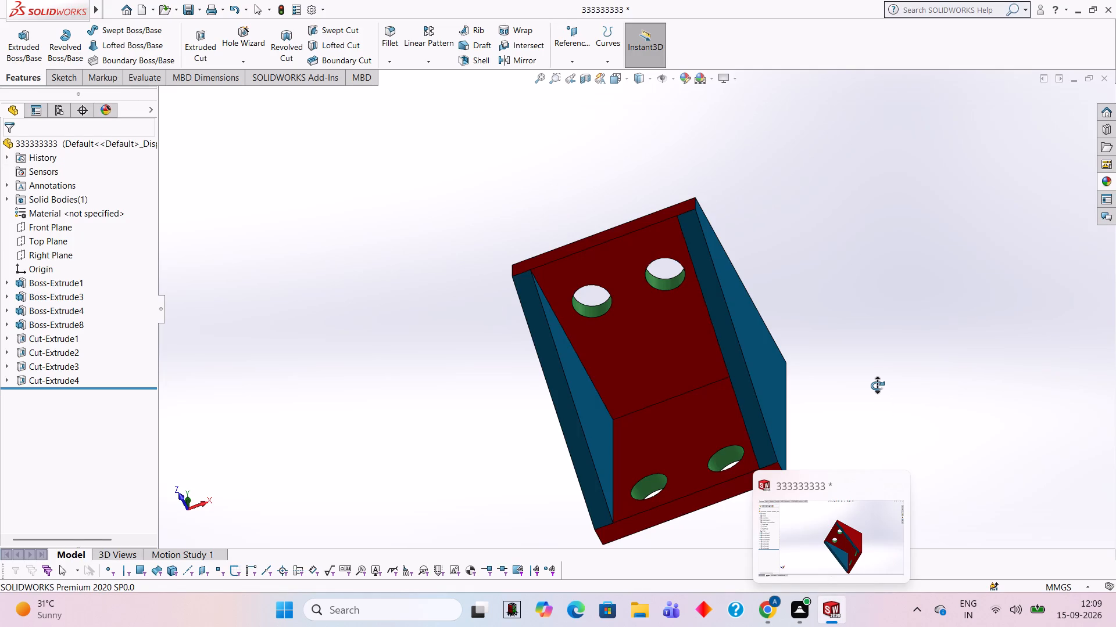
left_click(803, 221)
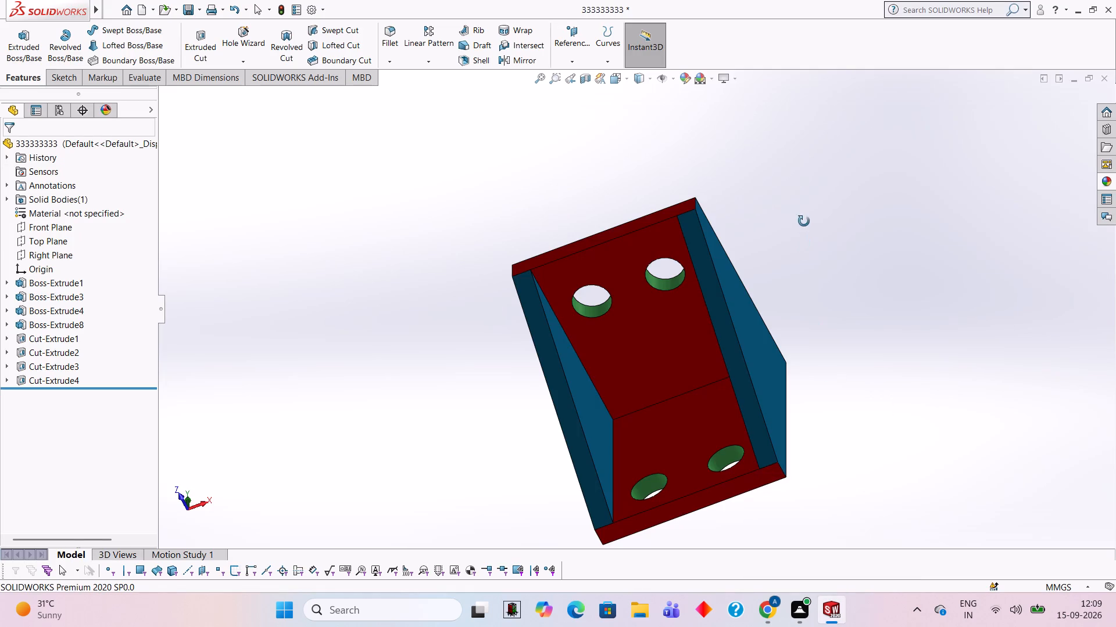
left_click_drag(890, 213, 890, 240)
left_click(890, 236)
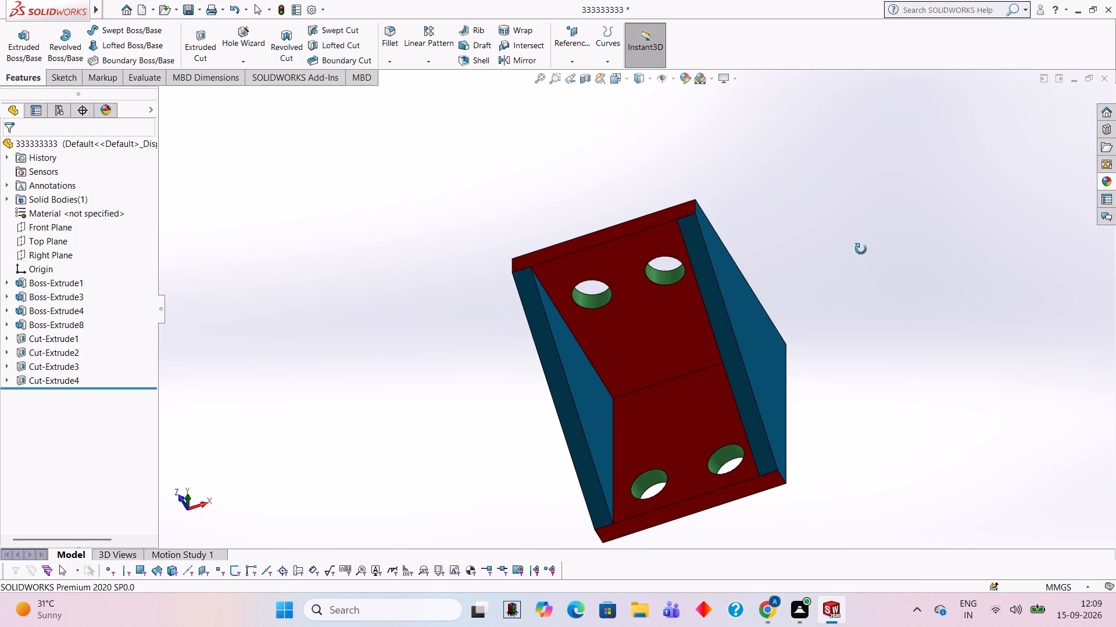
left_click_drag(861, 249, 861, 222)
left_click(860, 228)
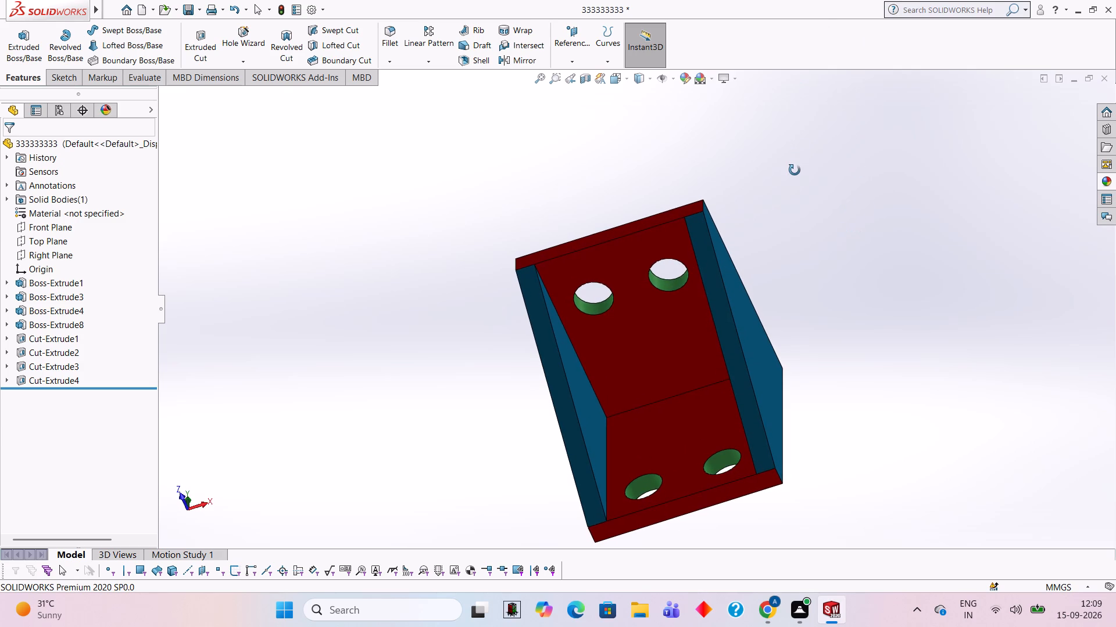
Save the coloured bracket part under its existing name.
key("ctrl+s")
key("ctrl+s")
key("ctrl+s")
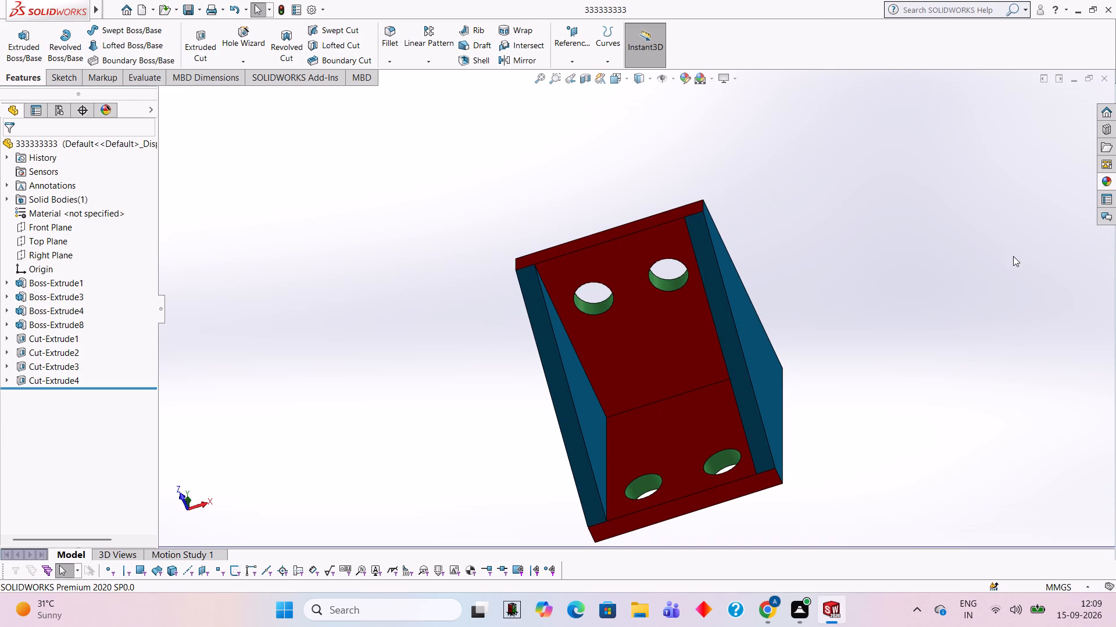
key("ctrl+s")
key("ctrl+s")
key("ctrl+s")
key("ctrl+s")
key("ctrl+s")
key("ctrl+s")
key("ctrl+s")
key("ctrl+s")
key("ctrl+s")
key("ctrl+s")
key("ctrl+s")
key("ctrl+s")
key("ctrl+s")
key("ctrl+s")
key("ctrl+s")
key("ctrl+s")
key("ctrl+s")
key("ctrl+s")
key("ctrl+s")
key("ctrl+s")
key("ctrl+s")
key("ctrl+s")
key("ctrl+s")
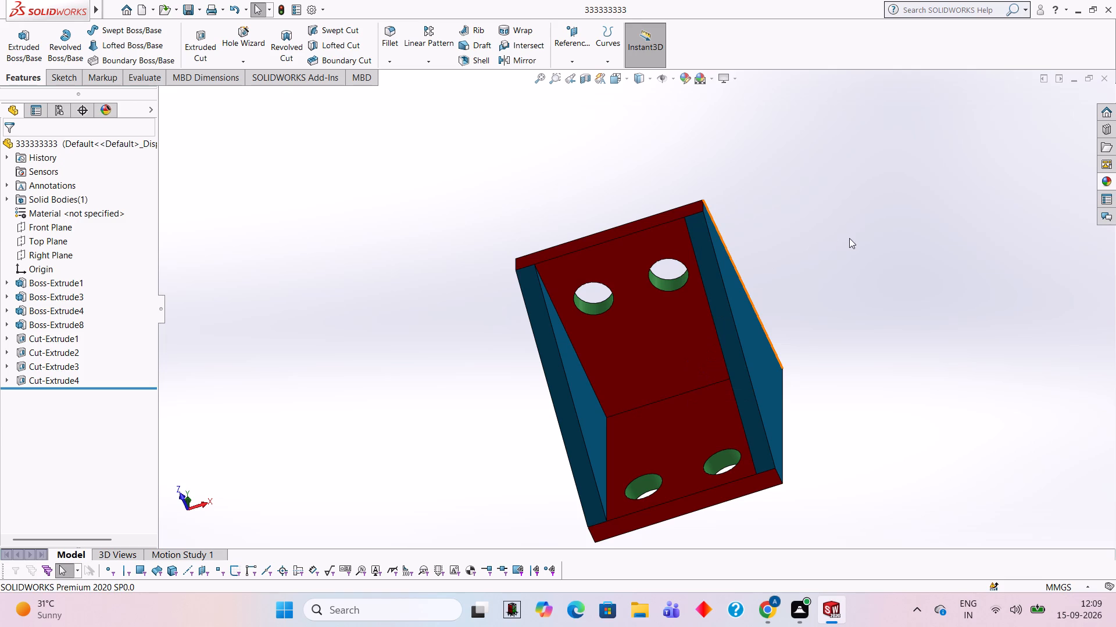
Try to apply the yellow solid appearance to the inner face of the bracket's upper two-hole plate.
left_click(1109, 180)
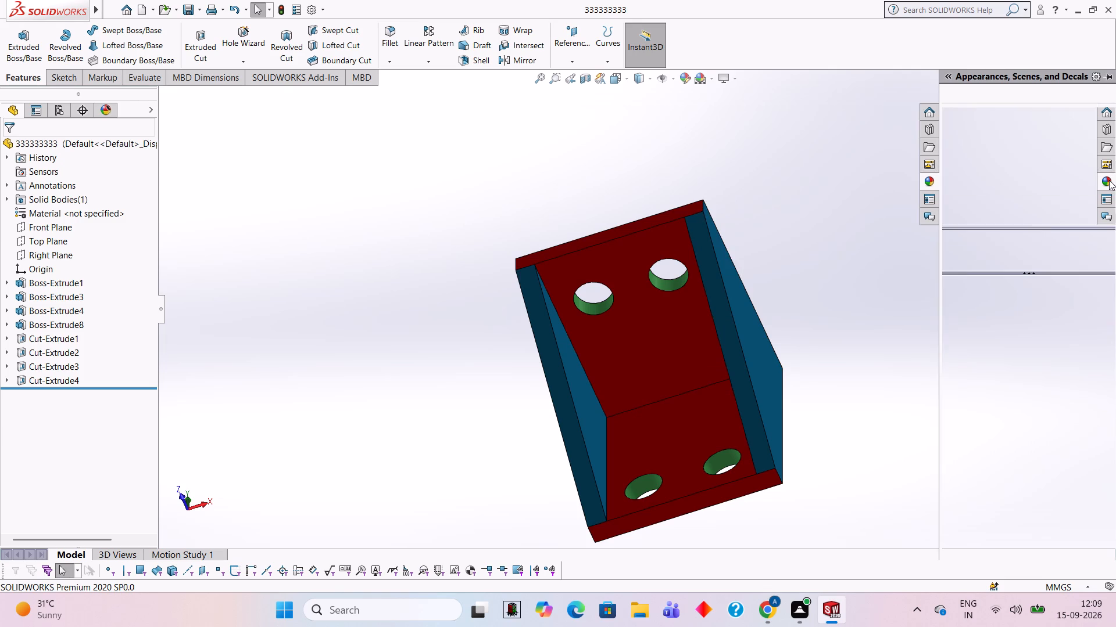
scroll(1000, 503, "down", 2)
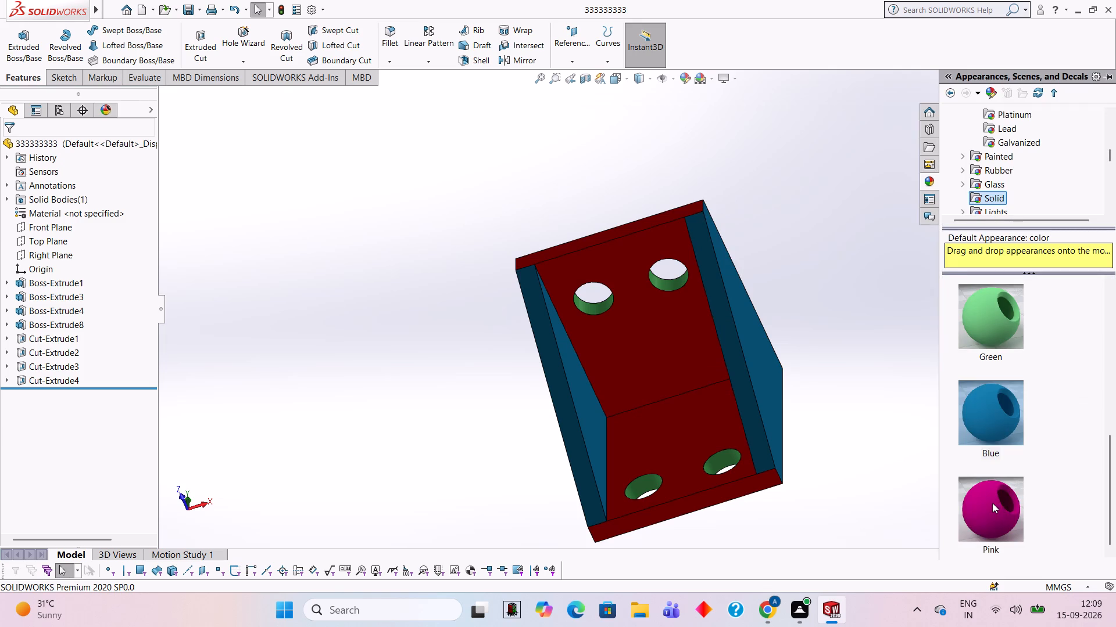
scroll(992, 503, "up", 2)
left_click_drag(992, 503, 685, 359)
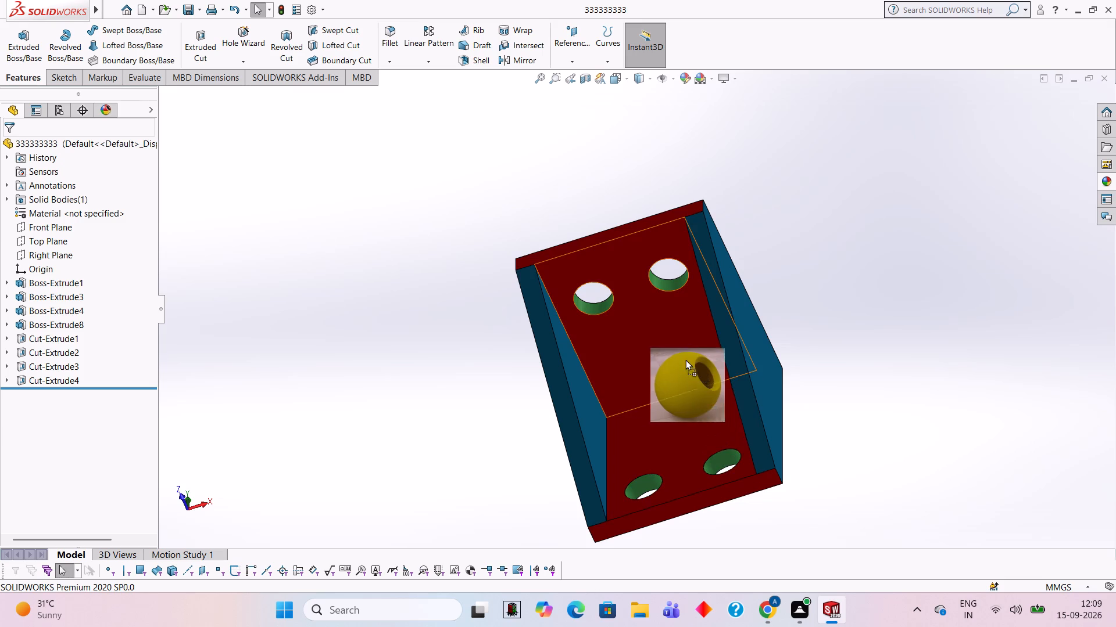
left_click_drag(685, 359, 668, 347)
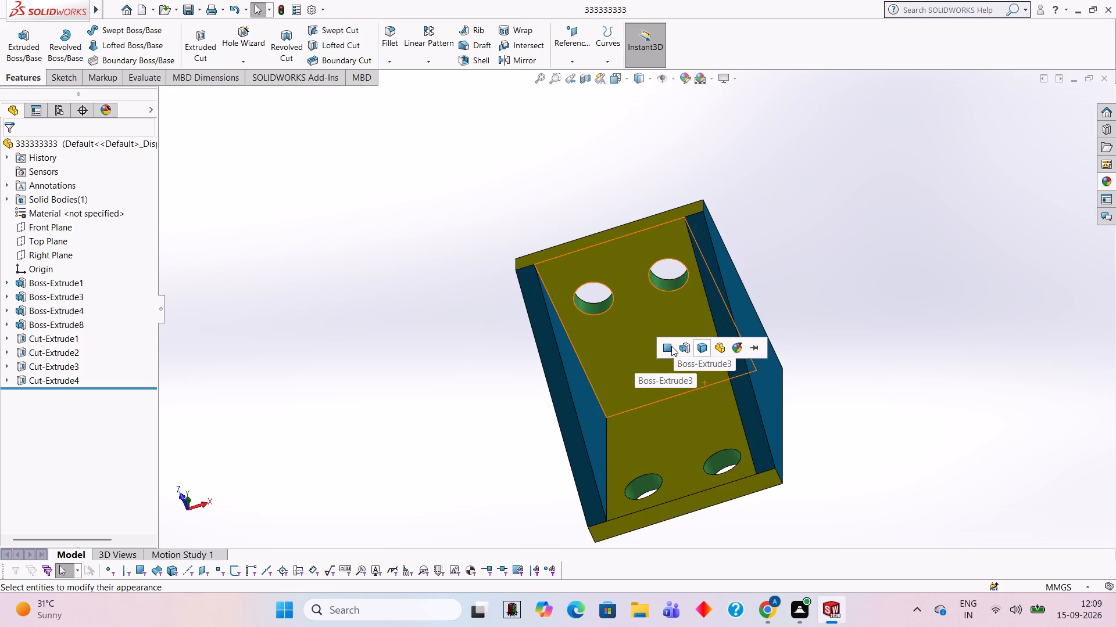
Apply the Pink solid appearance to the bracket's whole body, dropping it on the upper plate's inner face.
left_click(1112, 186)
scroll(979, 448, "down", 2)
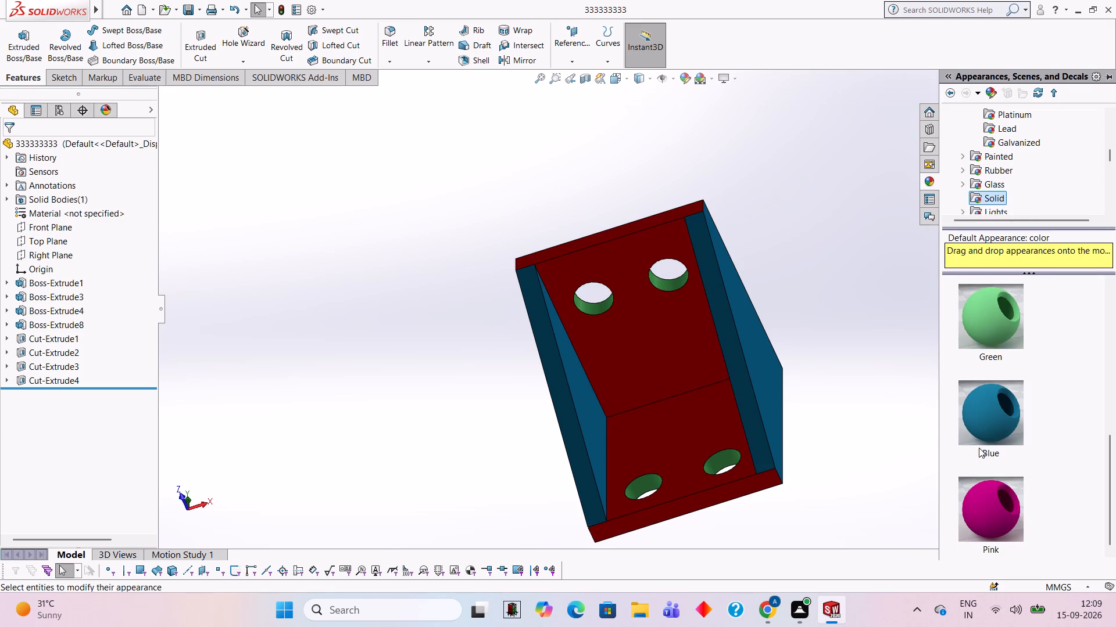
left_click_drag(982, 499, 675, 354)
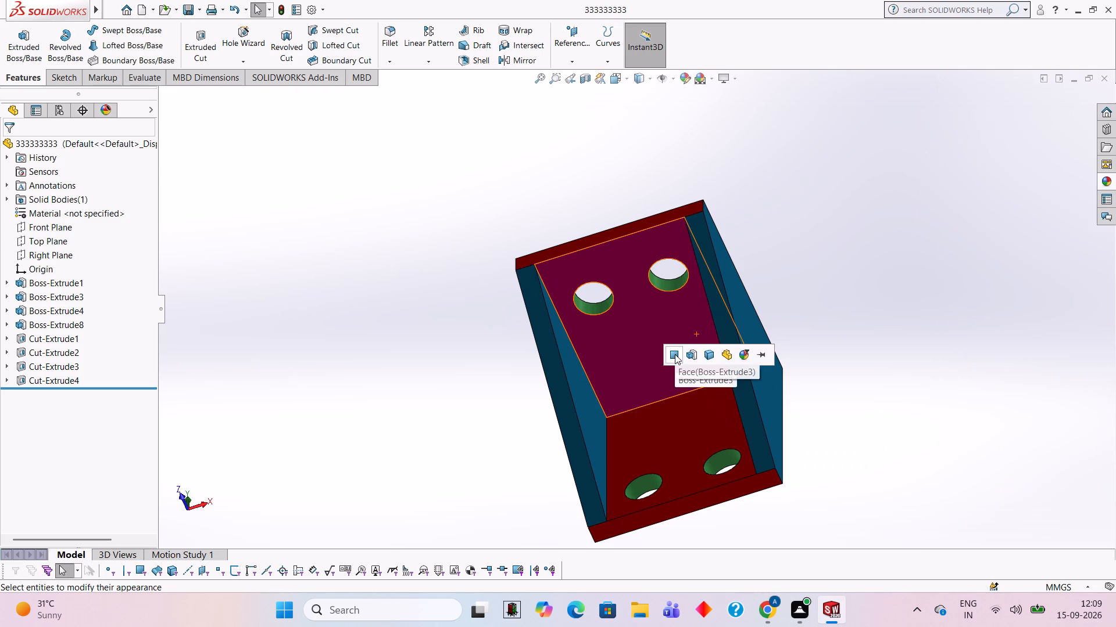
left_click(708, 356)
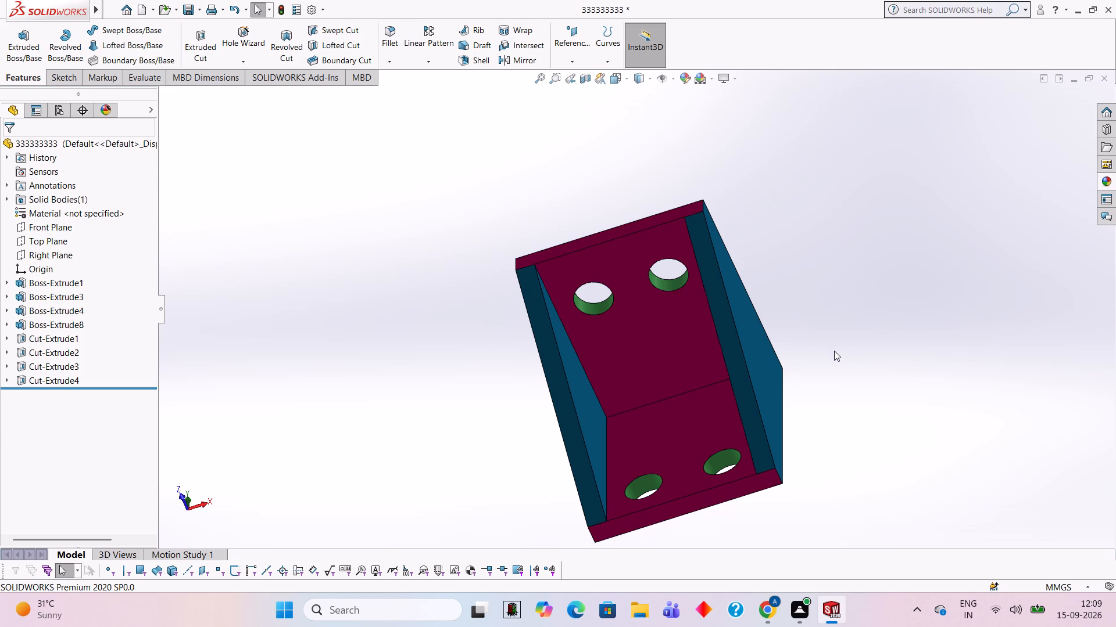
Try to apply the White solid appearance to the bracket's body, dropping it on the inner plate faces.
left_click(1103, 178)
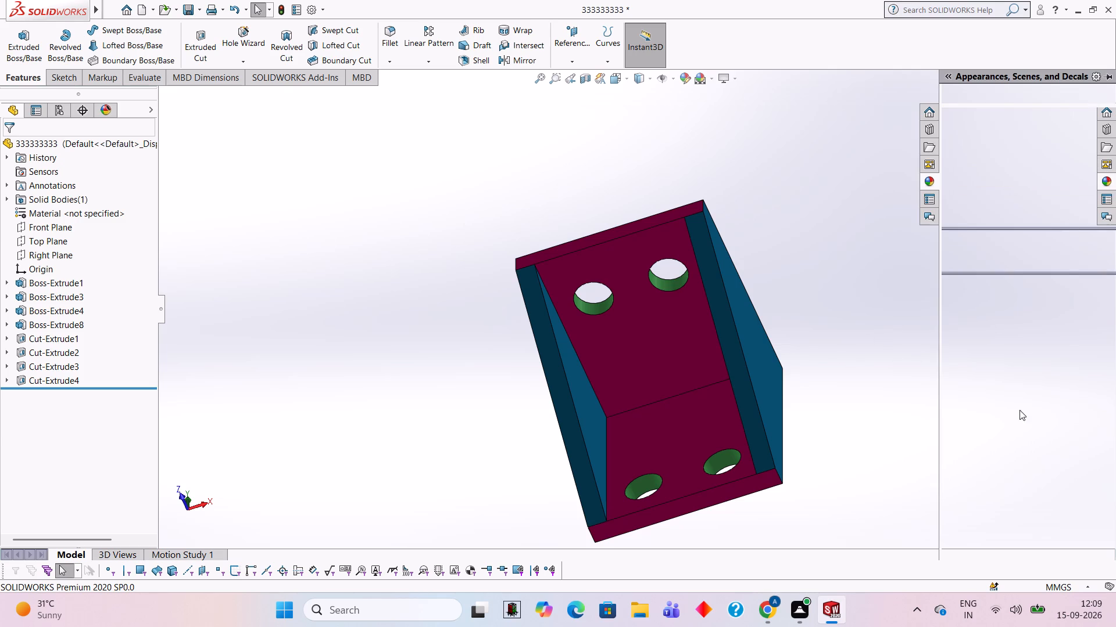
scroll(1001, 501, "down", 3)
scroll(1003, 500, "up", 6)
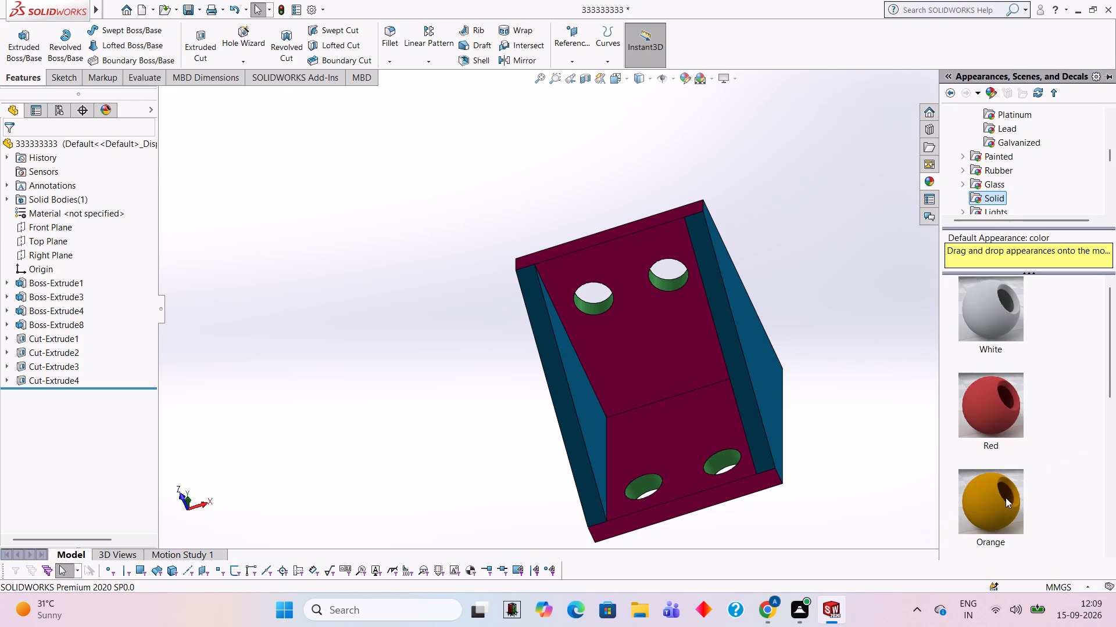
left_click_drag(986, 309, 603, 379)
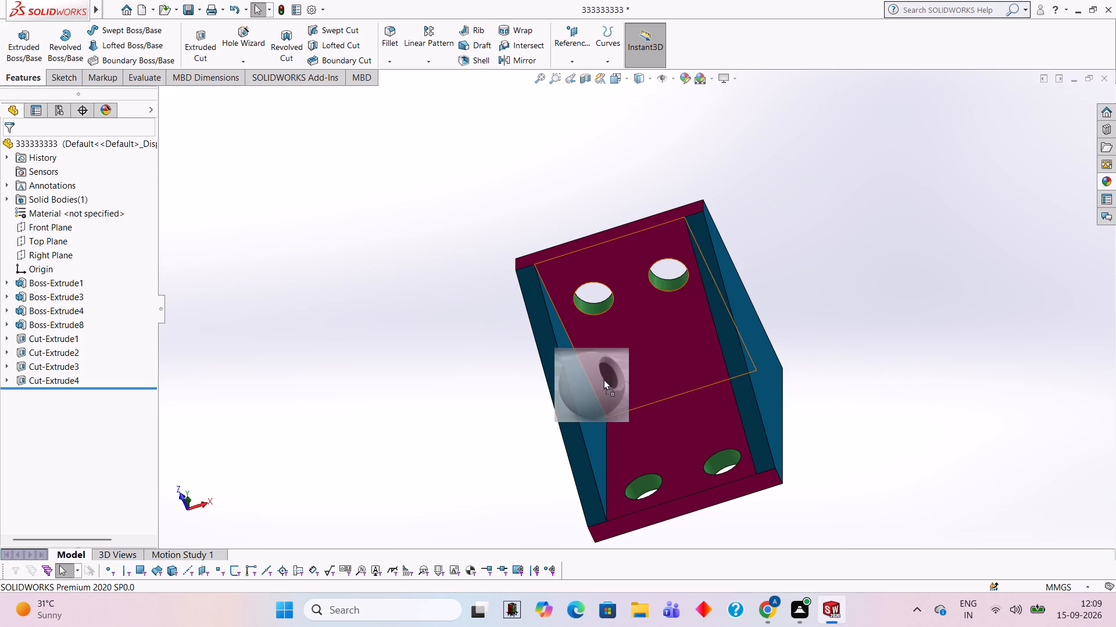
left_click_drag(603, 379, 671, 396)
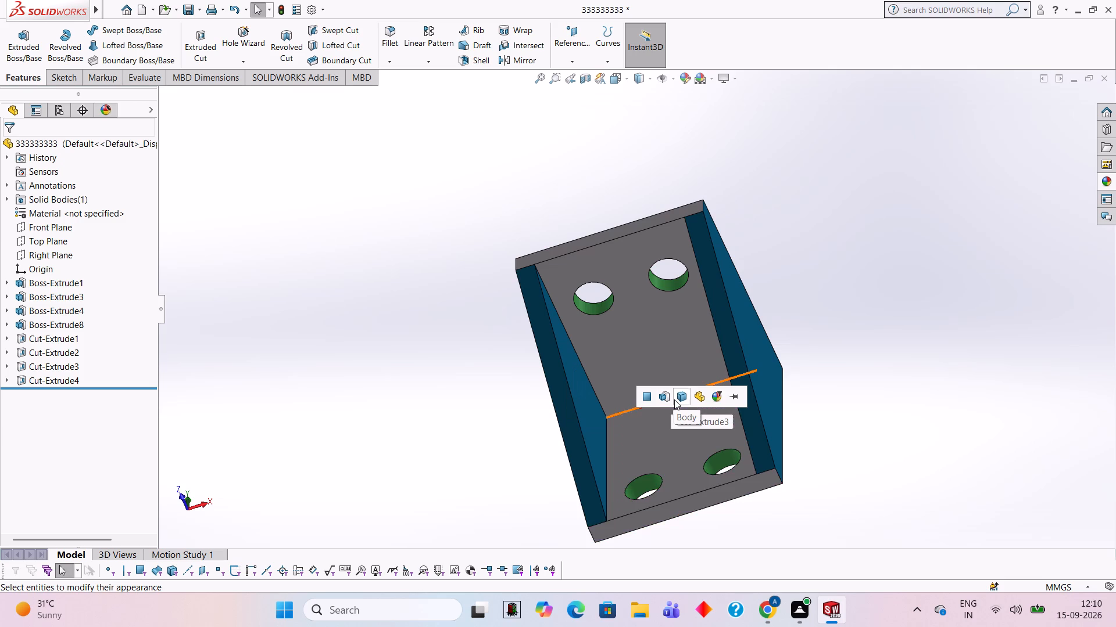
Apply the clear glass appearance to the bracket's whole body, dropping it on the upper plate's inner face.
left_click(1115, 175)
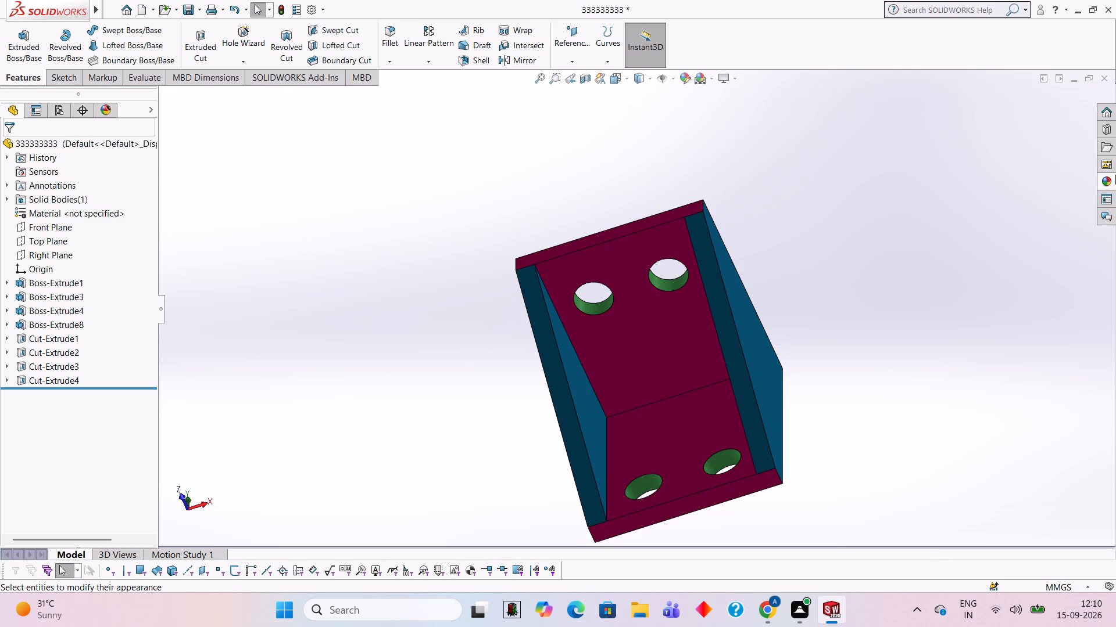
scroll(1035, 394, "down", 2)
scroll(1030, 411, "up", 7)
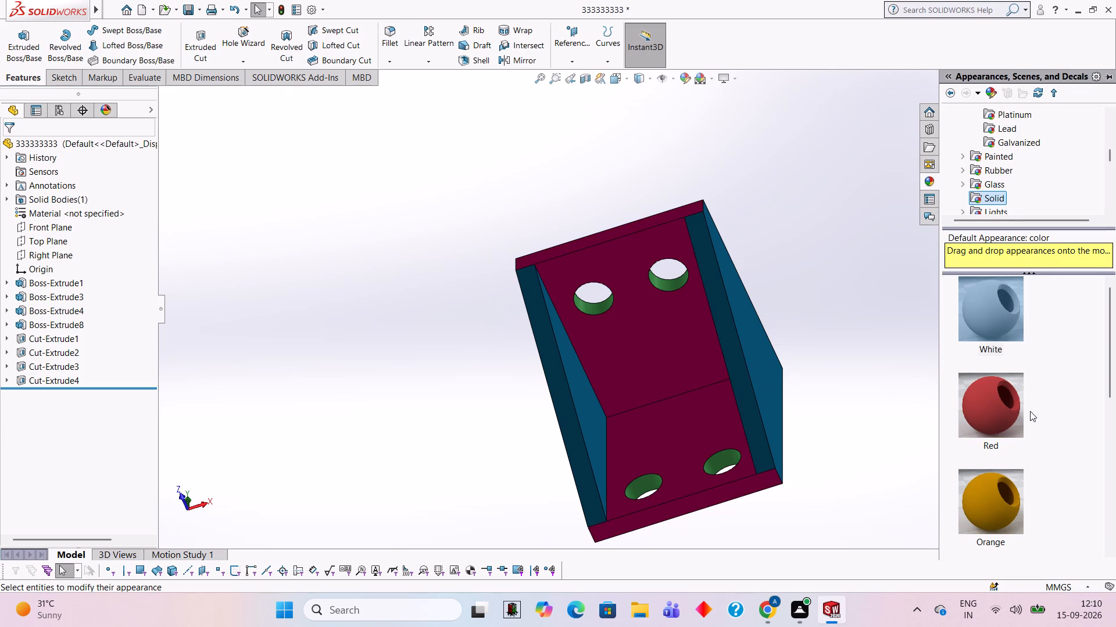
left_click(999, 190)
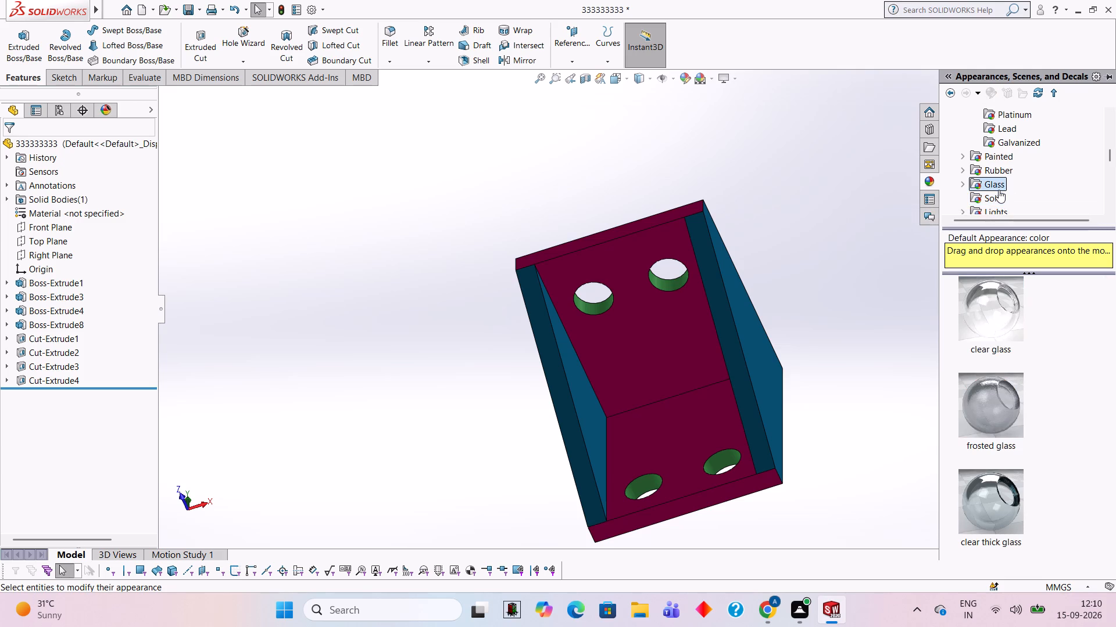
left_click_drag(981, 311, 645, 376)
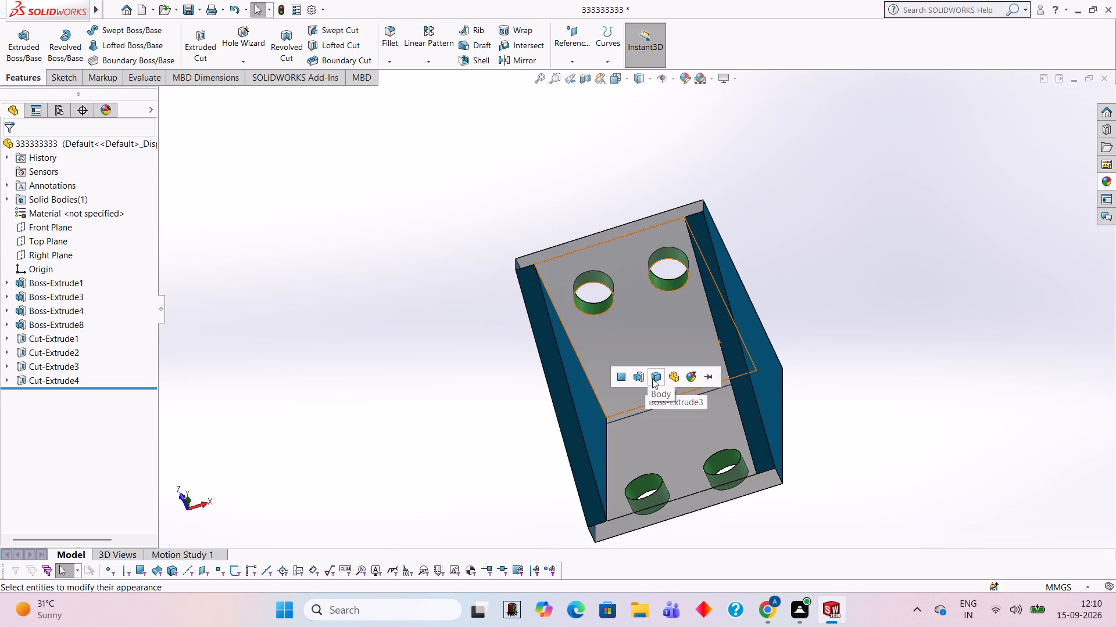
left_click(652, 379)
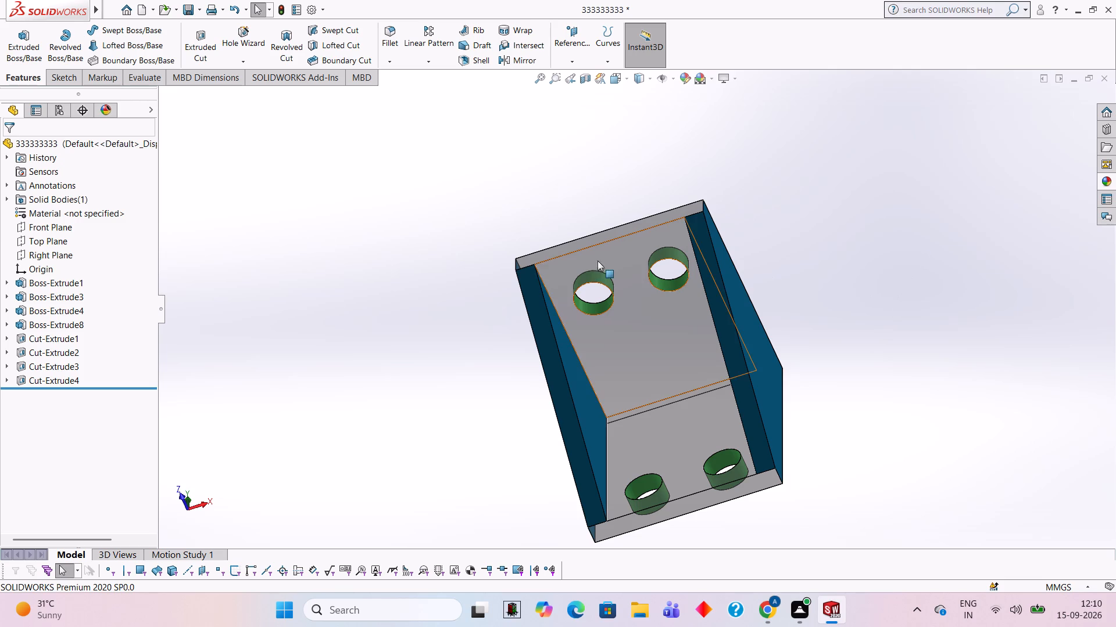
Apply the clear thick glass appearance to the bracket's whole body, dropping it on the lower plate's inner face.
left_click(1107, 181)
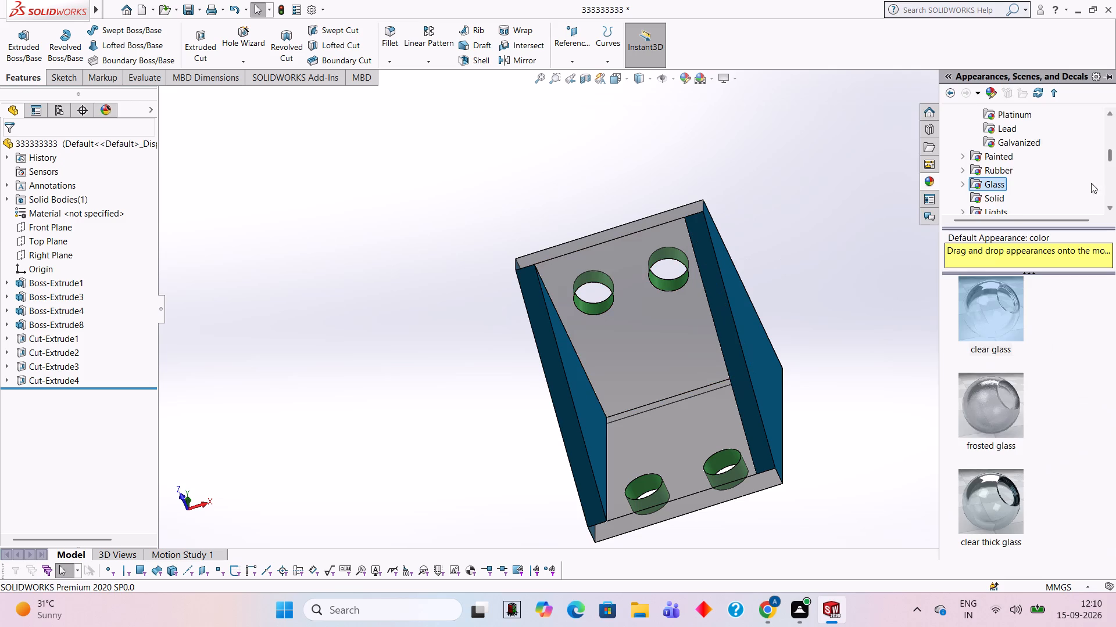
scroll(984, 442, "down", 2)
left_click_drag(1002, 509, 699, 400)
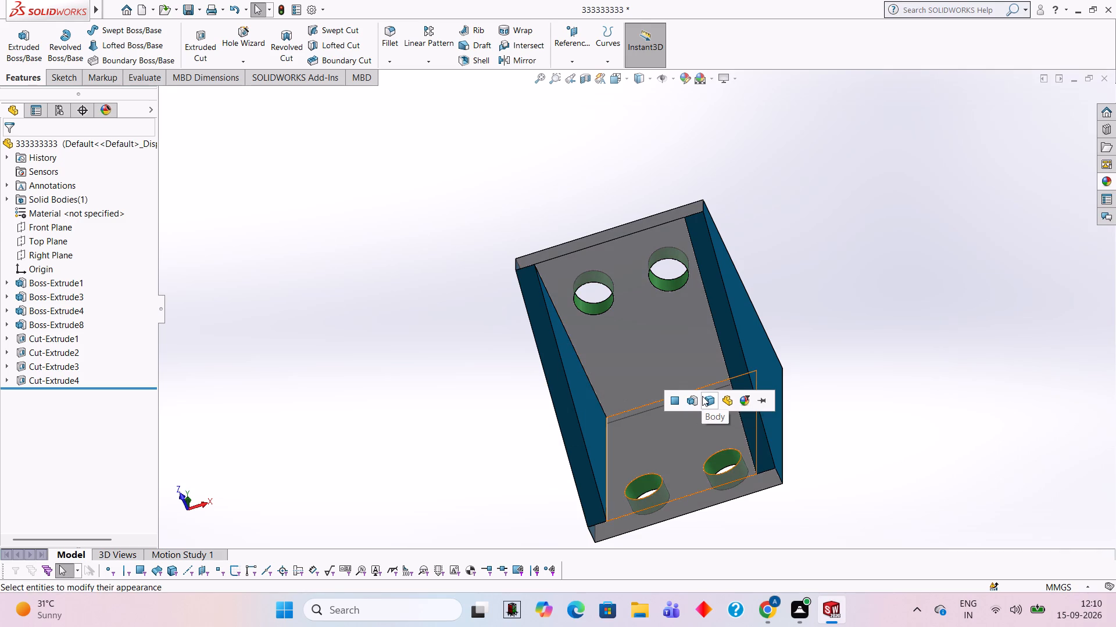
left_click(702, 396)
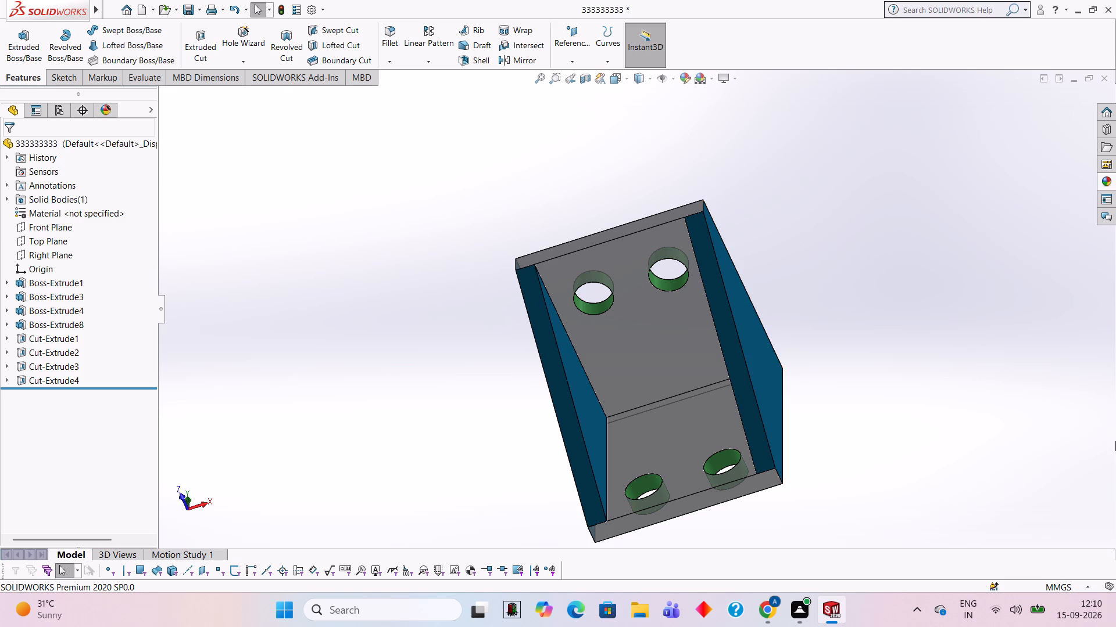
Save the bracket part with its glass body appearance under its existing name.
key("ctrl+s")
key("ctrl+s")
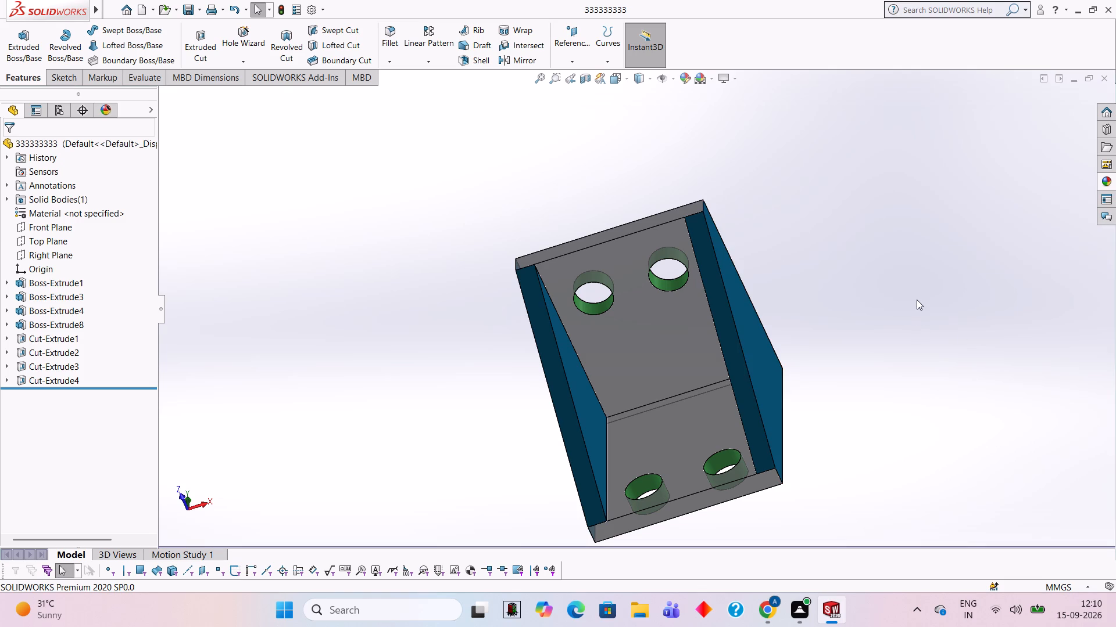
key("ctrl+s")
key("ctrl+s")
key("ctrl+s")
key("ctrl+s")
key("ctrl+s")
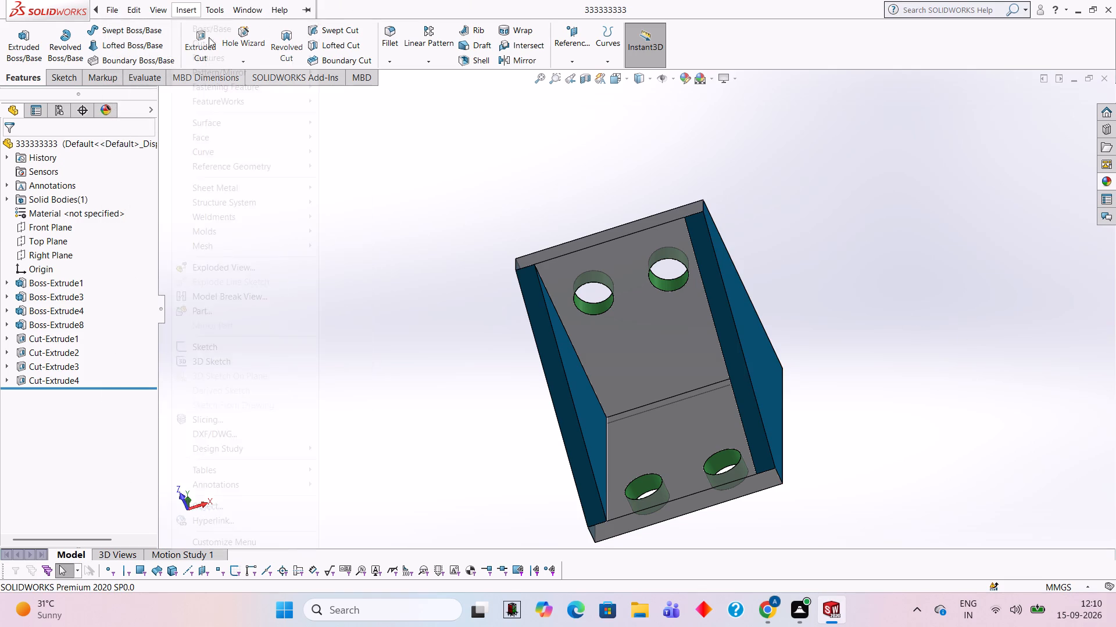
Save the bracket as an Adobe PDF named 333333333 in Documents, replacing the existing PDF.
left_click(439, 149)
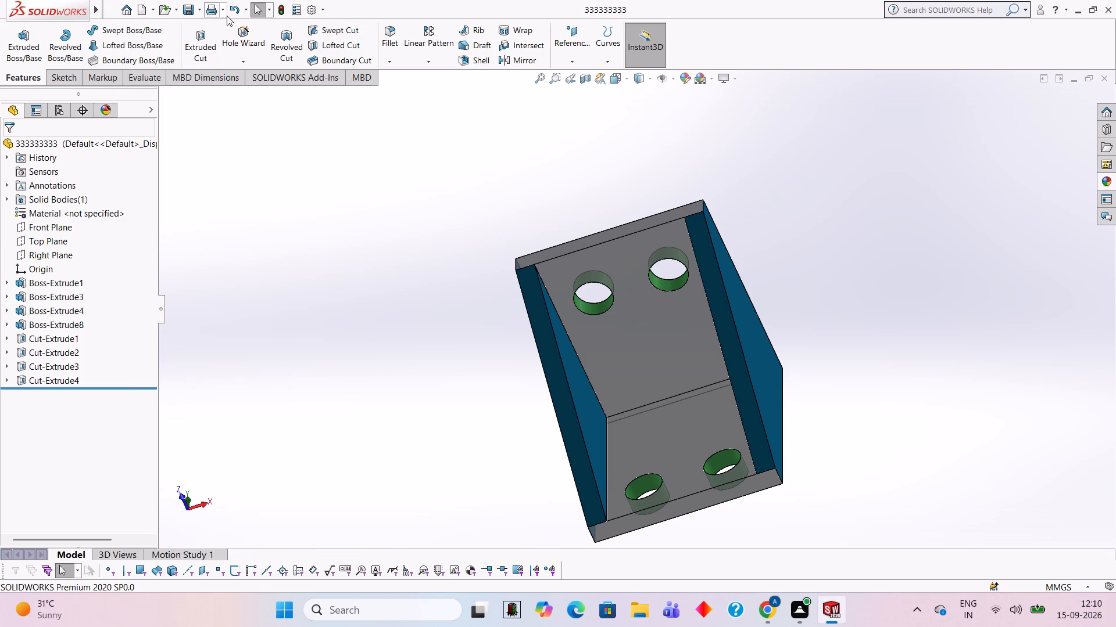
left_click(202, 9)
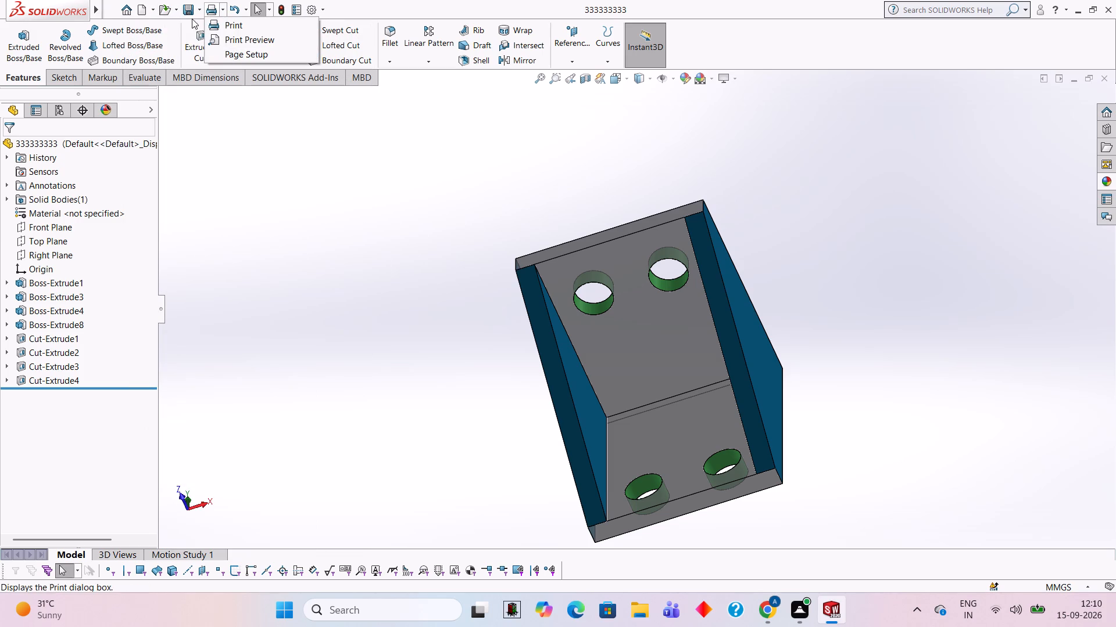
left_click(212, 45)
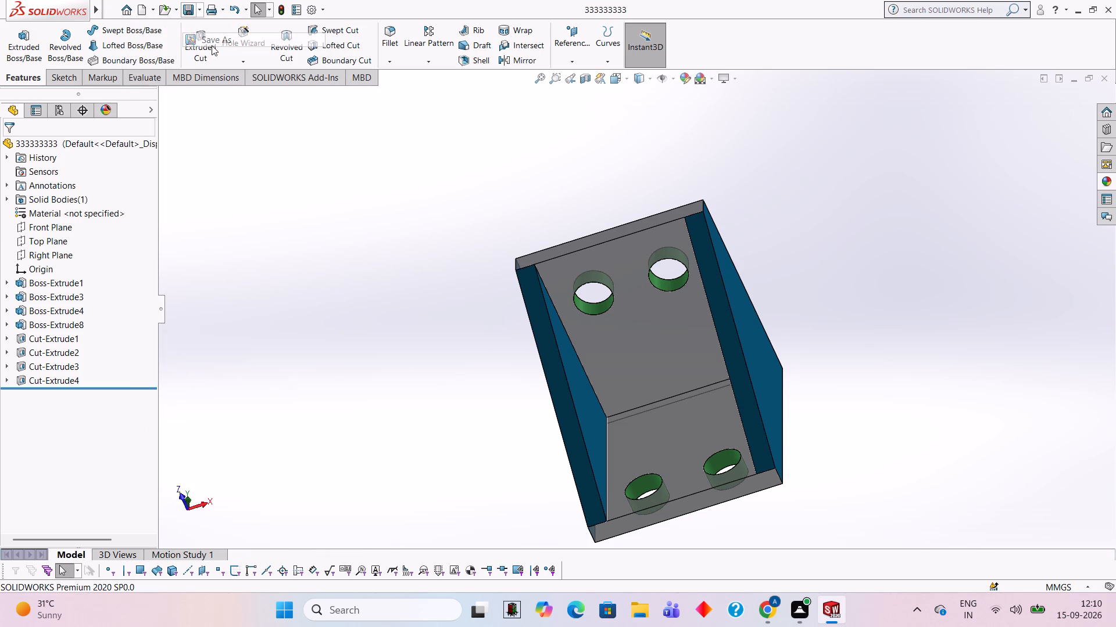
left_click(575, 327)
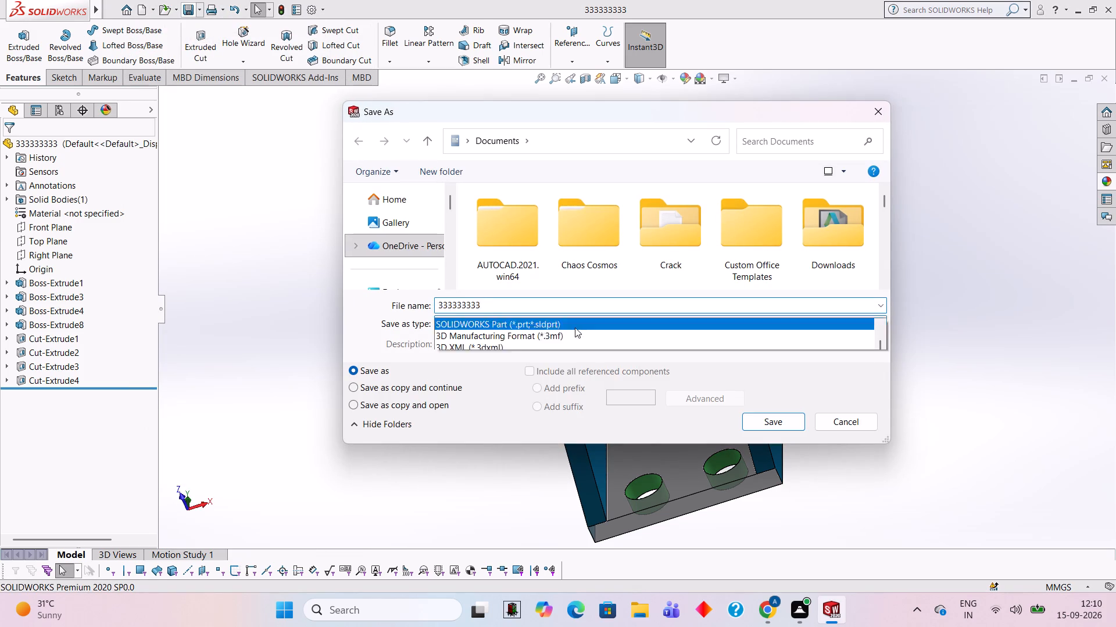
left_click(586, 83)
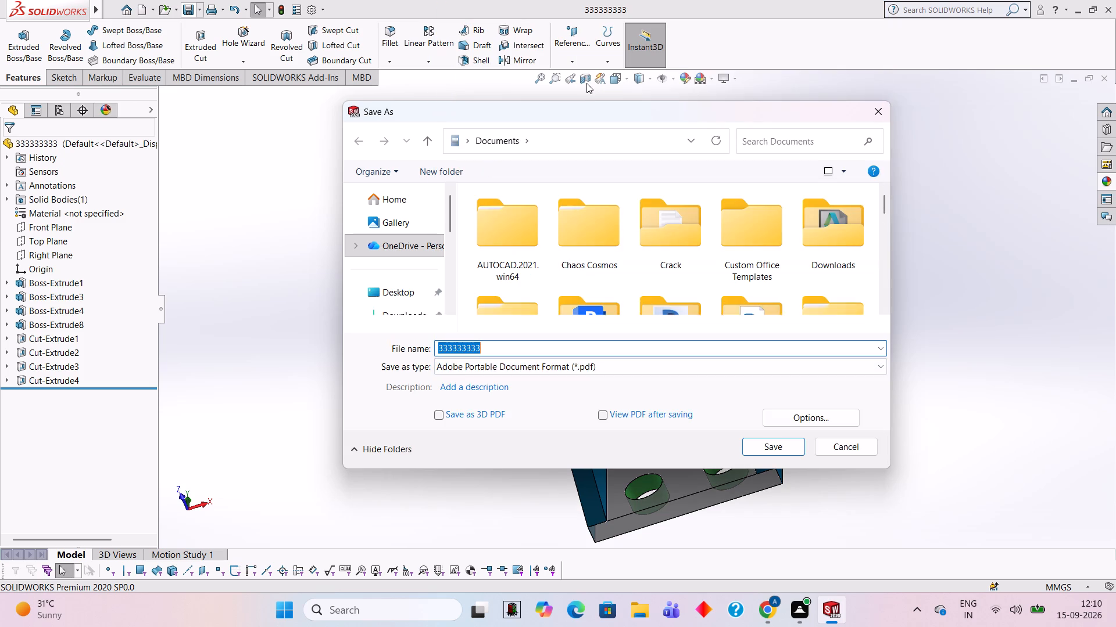
left_click(776, 441)
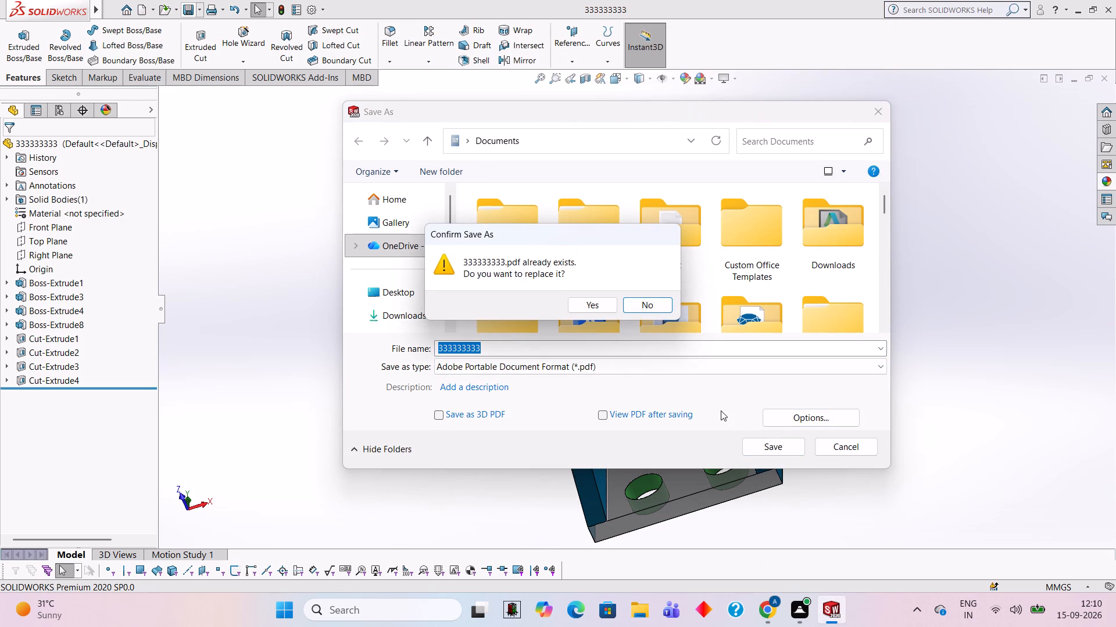
left_click(608, 308)
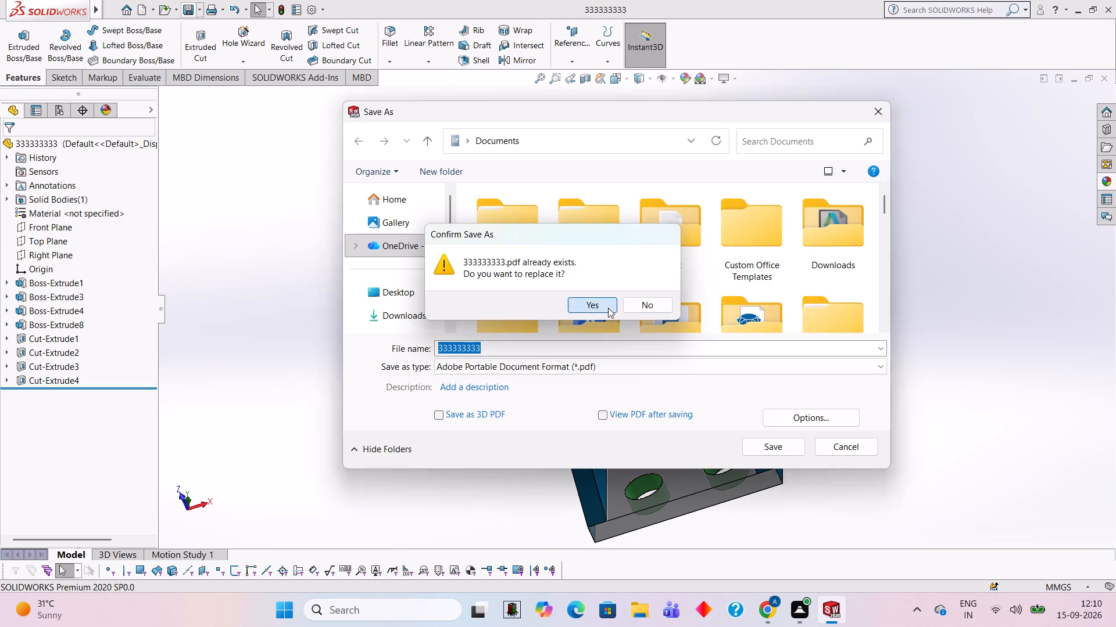